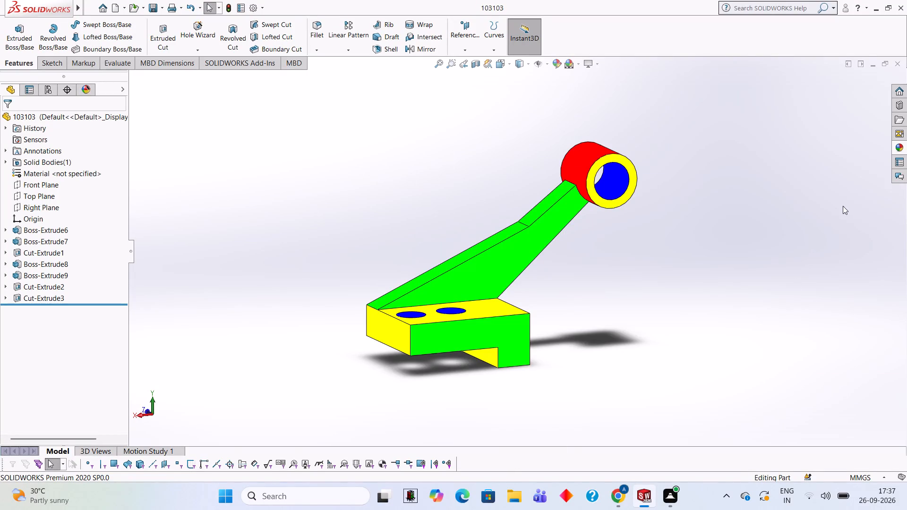
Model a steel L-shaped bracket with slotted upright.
Close the open part and create a new part document.
{"action": "left_click", "coordinate": [899, 61]}
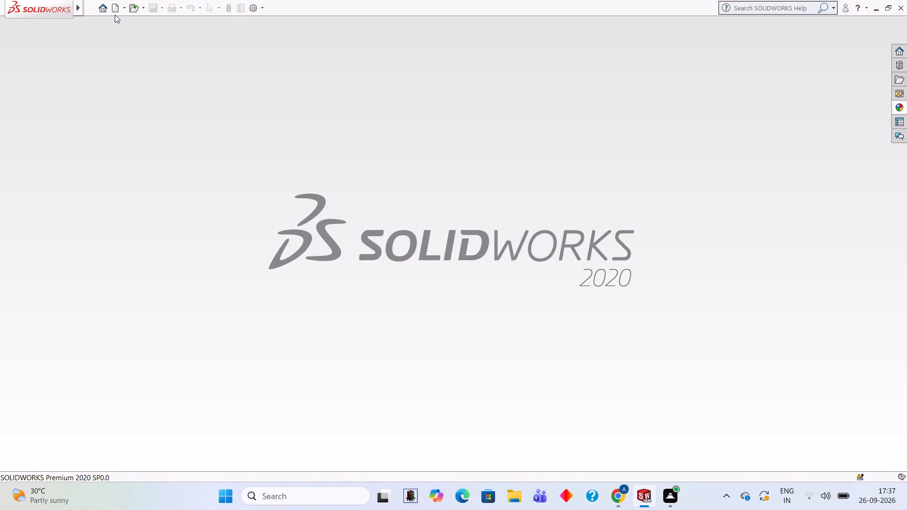
{"action": "left_click", "coordinate": [115, 11]}
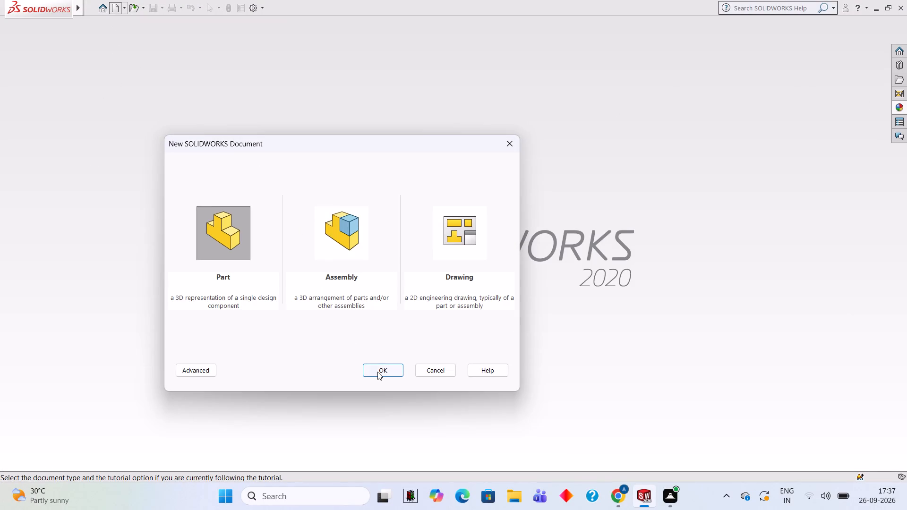
{"action": "left_click", "coordinate": [377, 372]}
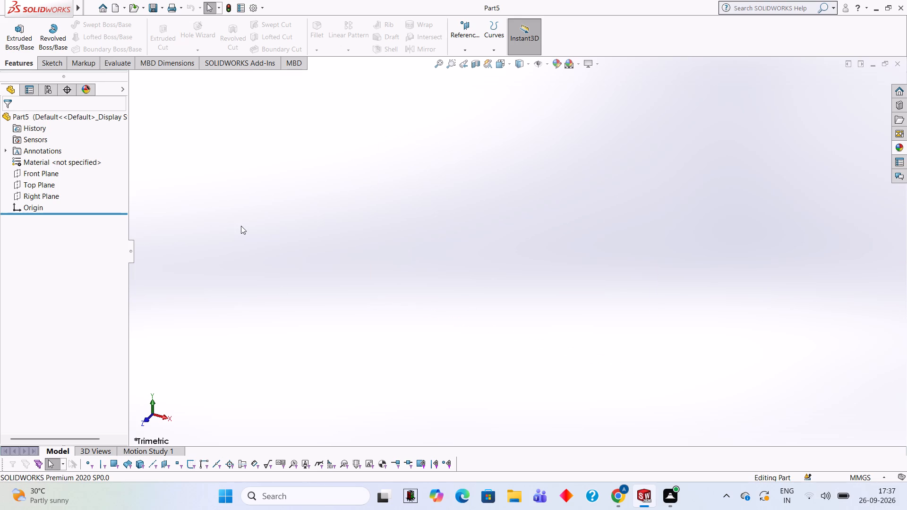
On the Front Plane, sketch a 115.5 mm horizontal line rightward from the origin and a 12 mm vertical line up from its end.
{"action": "left_click", "coordinate": [39, 170]}
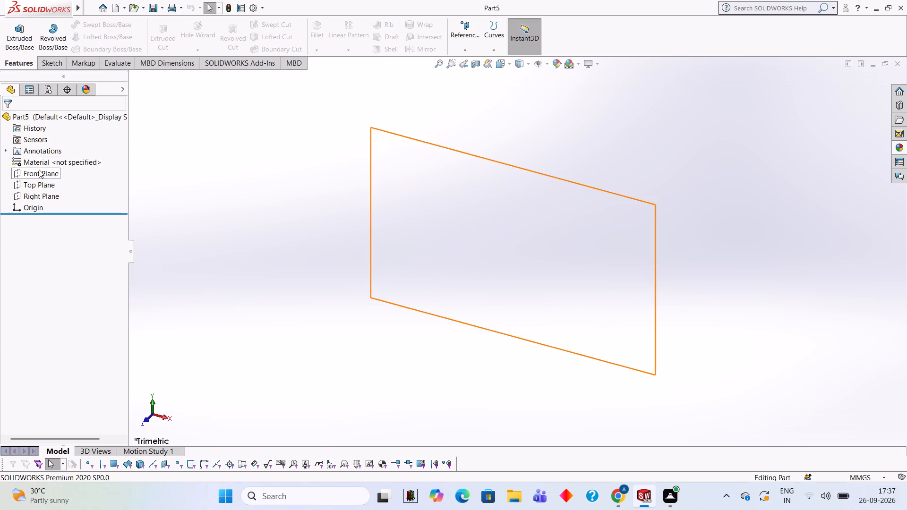
{"action": "left_click", "coordinate": [51, 155]}
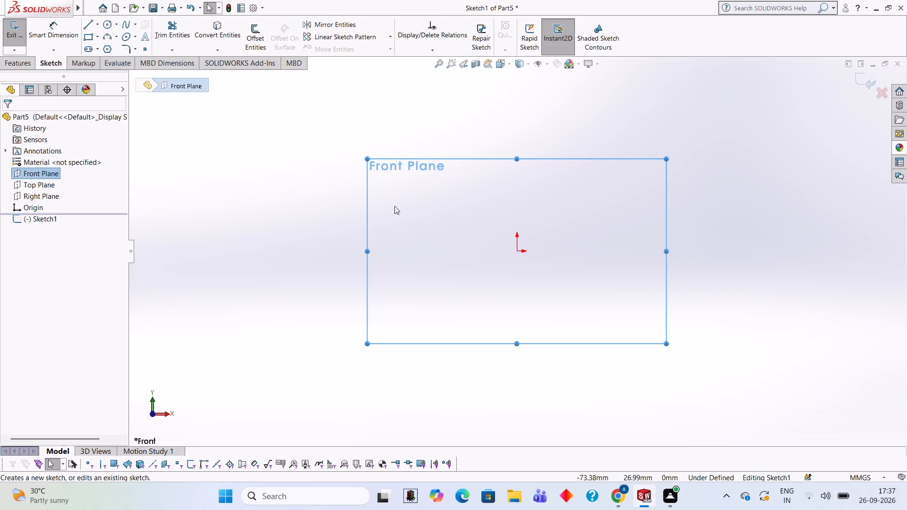
{"action": "left_click", "coordinate": [396, 206]}
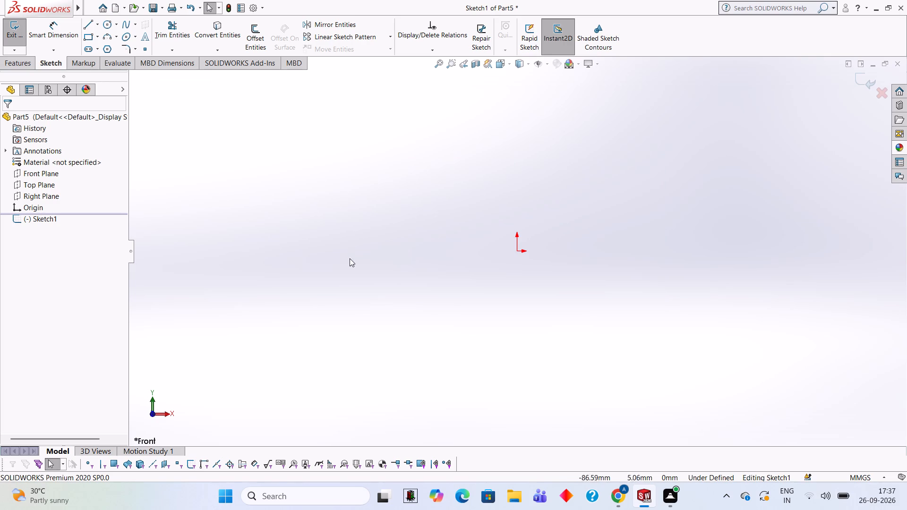
{"action": "left_click", "coordinate": [93, 28]}
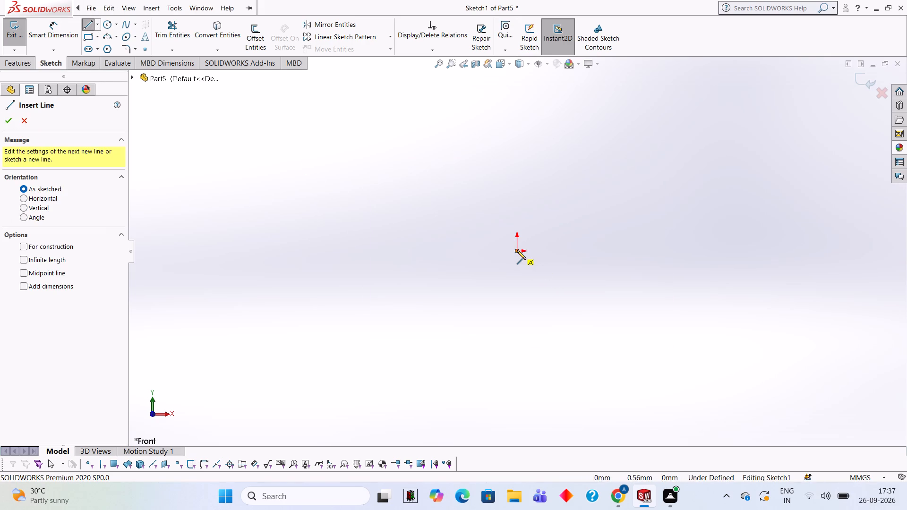
{"action": "left_click", "coordinate": [516, 250]}
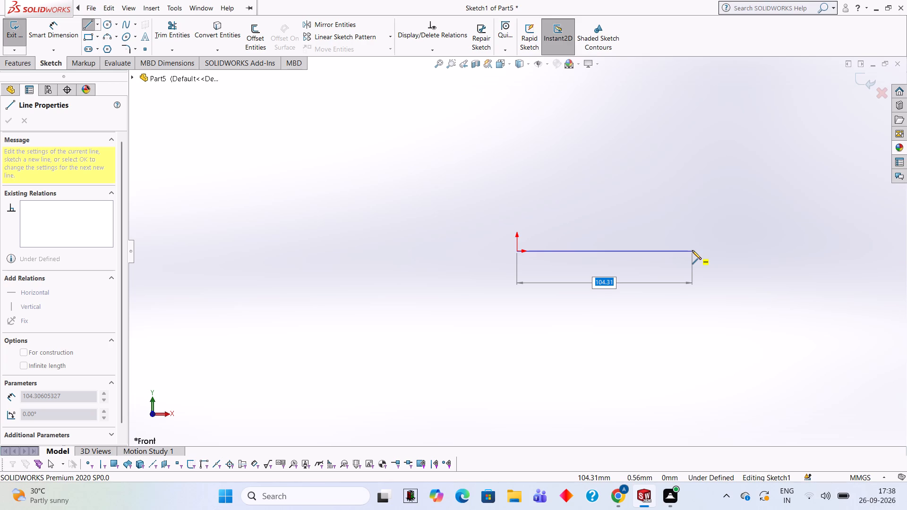
{"action": "type", "text": "115.5"}
{"action": "key", "text": "Return"}
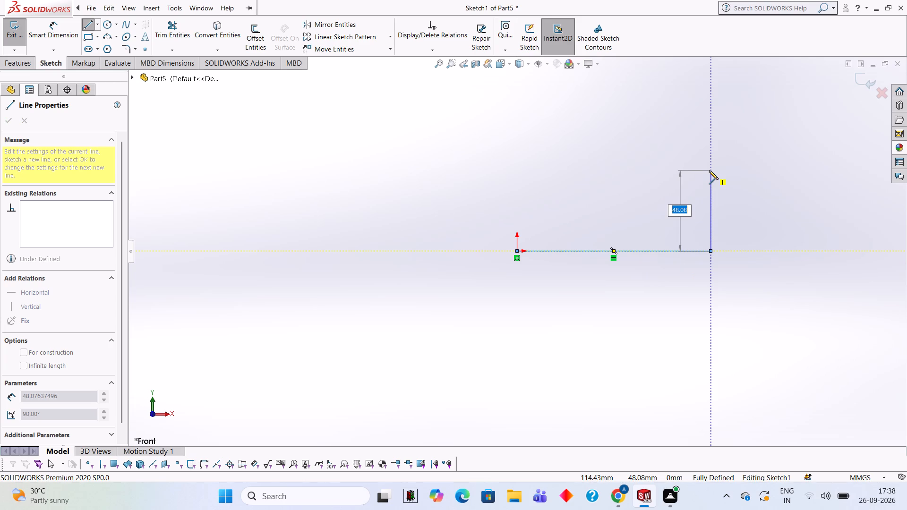
{"action": "key", "text": "1"}
{"action": "key", "text": "2"}
{"action": "key", "text": "Return"}
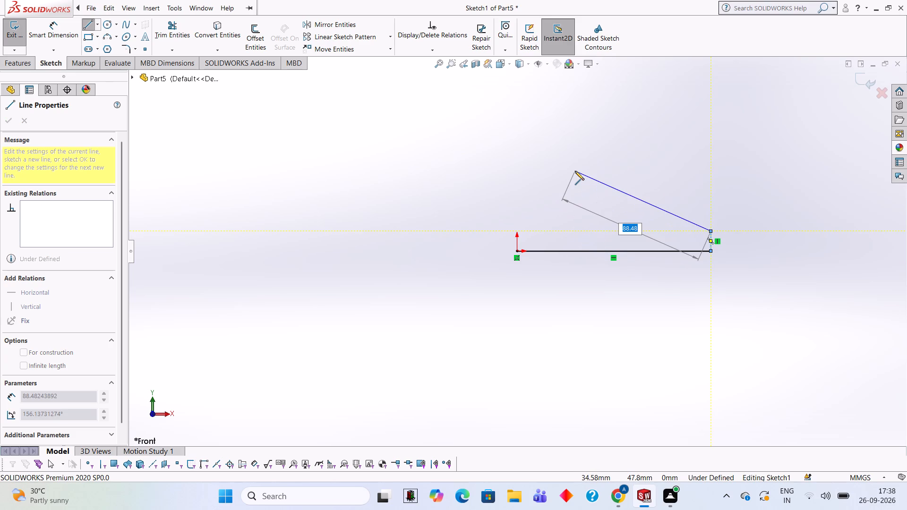
{"action": "key", "text": "Escape"}
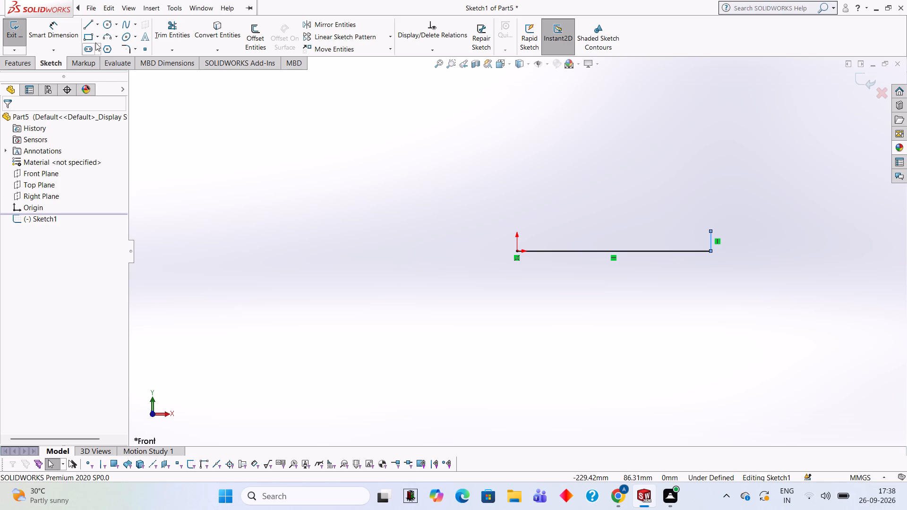
Sketch a 20 mm vertical line up from the origin, continued by a 17.5 mm horizontal line running outward to the left.
{"action": "left_click", "coordinate": [91, 19]}
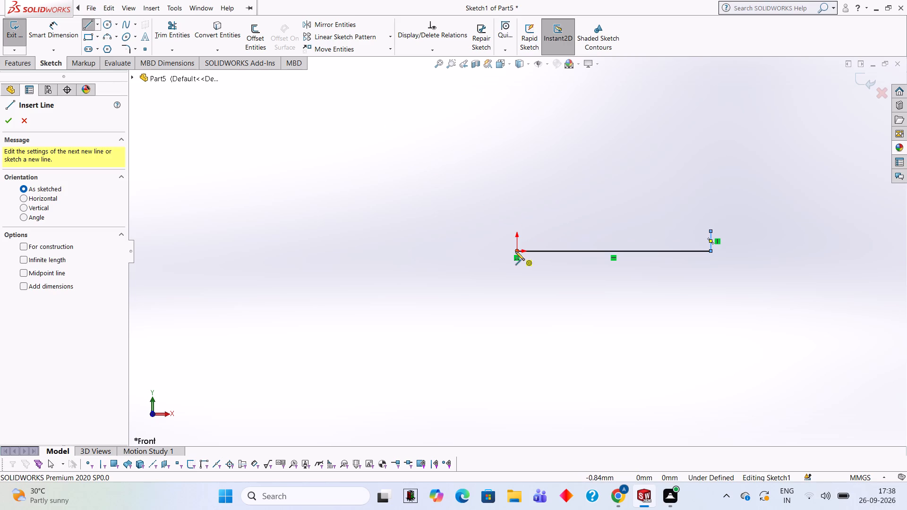
{"action": "left_click", "coordinate": [515, 251]}
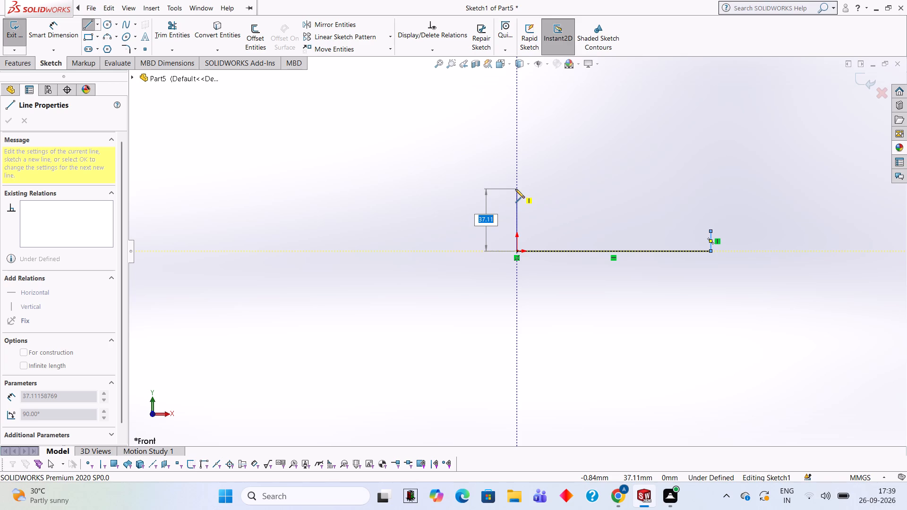
{"action": "type", "text": "20"}
{"action": "key", "text": "Return"}
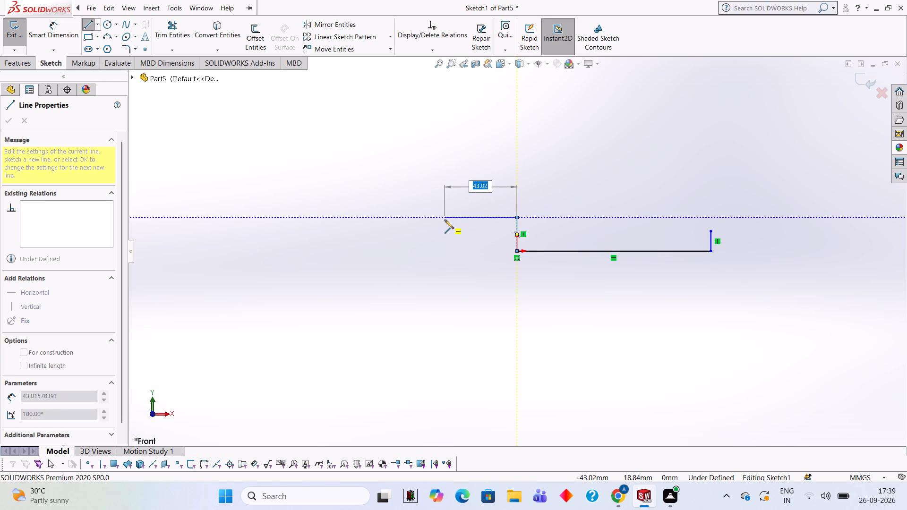
{"action": "type", "text": "17.5"}
{"action": "key", "text": "Return"}
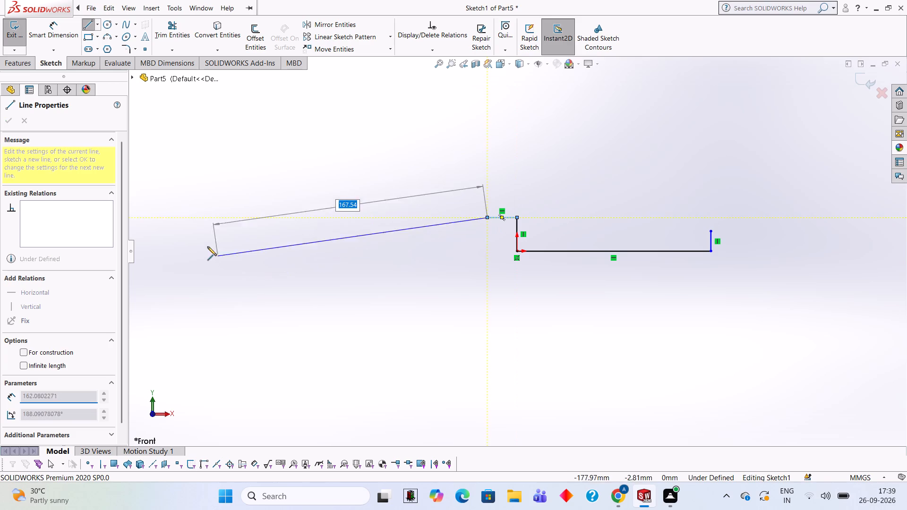
{"action": "key", "text": "Escape"}
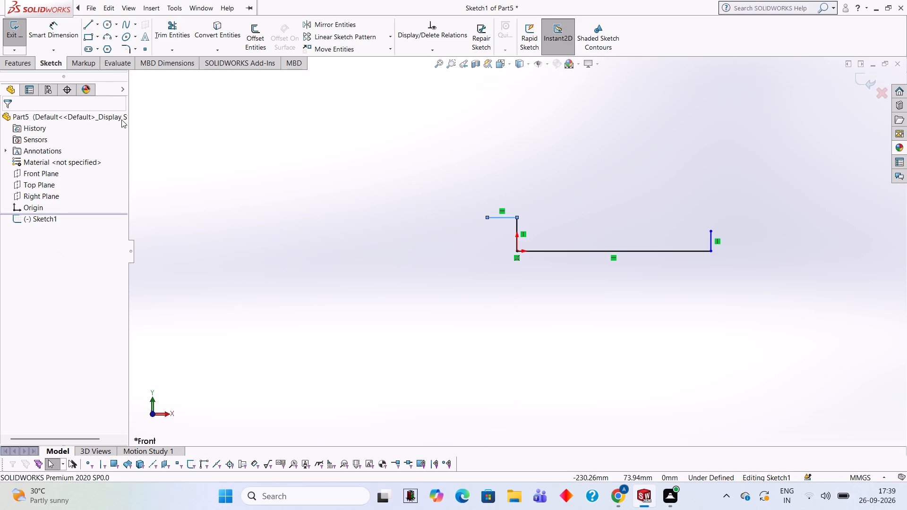
Fillet the corner between the 20 mm vertical and 17.5 mm horizontal lines with a 3.5 mm radius, with Dimension each fillet enabled.
{"action": "left_click", "coordinate": [130, 51]}
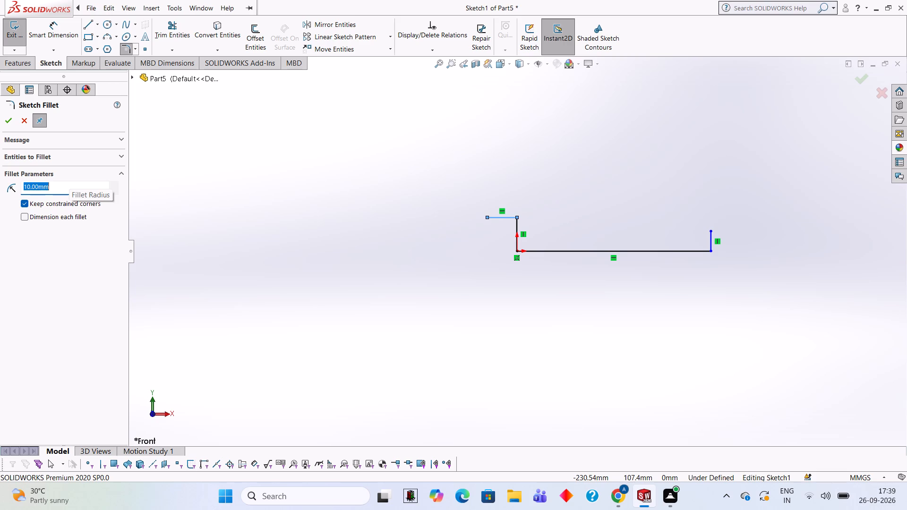
{"action": "key", "text": "3"}
{"action": "type", "text": ".5"}
{"action": "key", "text": "Return"}
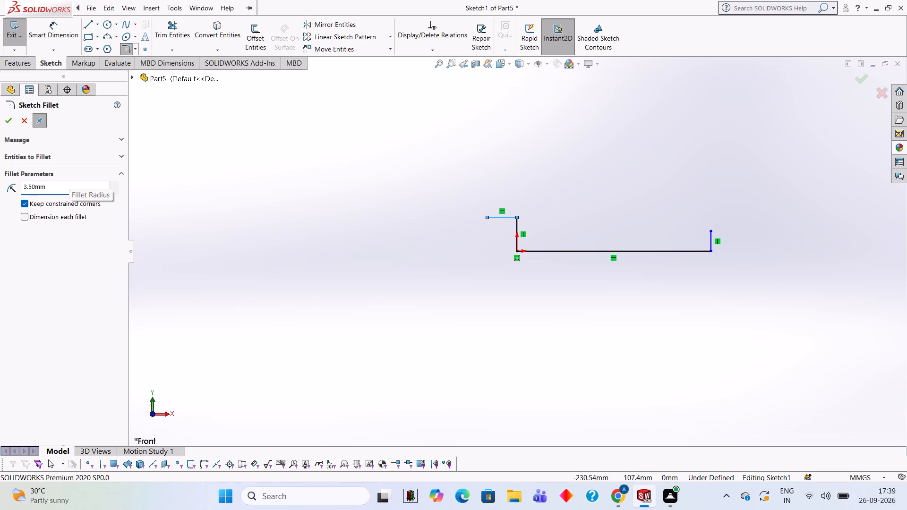
{"action": "left_click", "coordinate": [505, 217]}
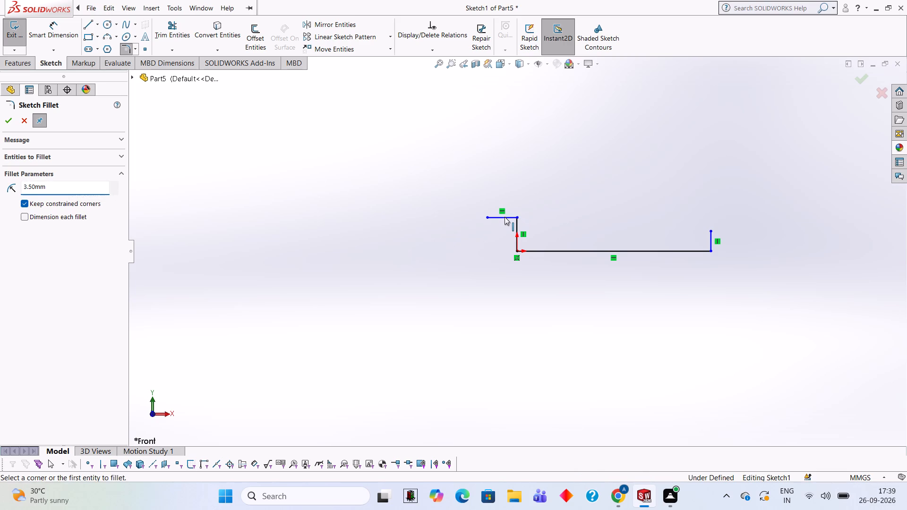
{"action": "left_click", "coordinate": [517, 223]}
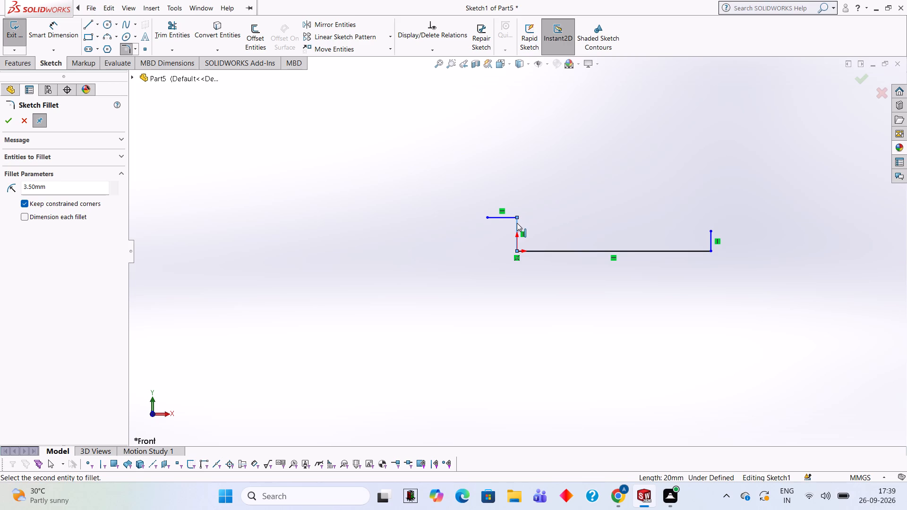
{"action": "scroll", "coordinate": [642, 193], "scroll_direction": "down", "scroll_amount": 3}
{"action": "scroll", "coordinate": [535, 213], "scroll_direction": "down", "scroll_amount": 2}
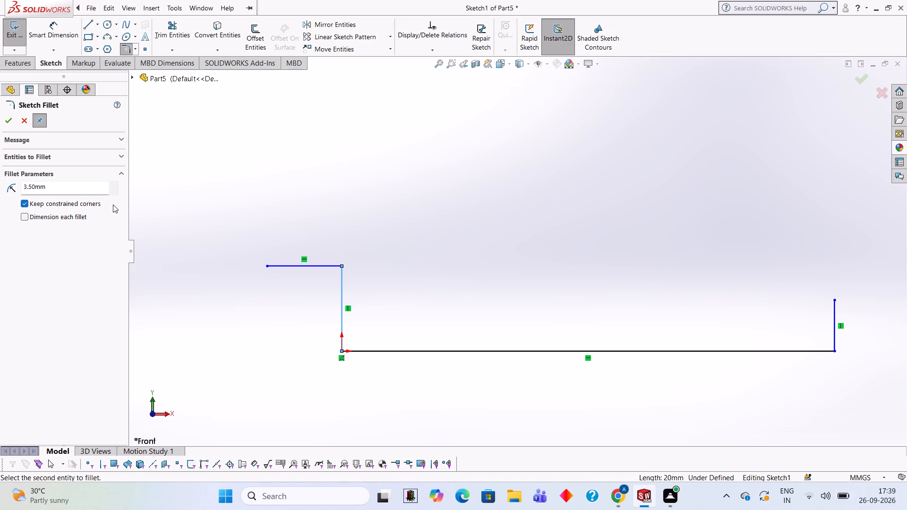
{"action": "left_click", "coordinate": [24, 215]}
{"action": "left_click", "coordinate": [316, 267]}
{"action": "left_click", "coordinate": [340, 291]}
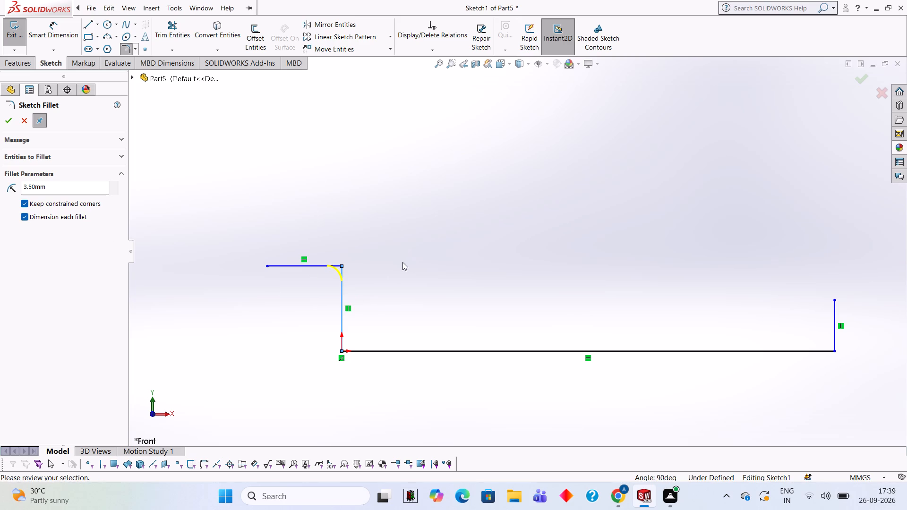
{"action": "key", "text": "Return"}
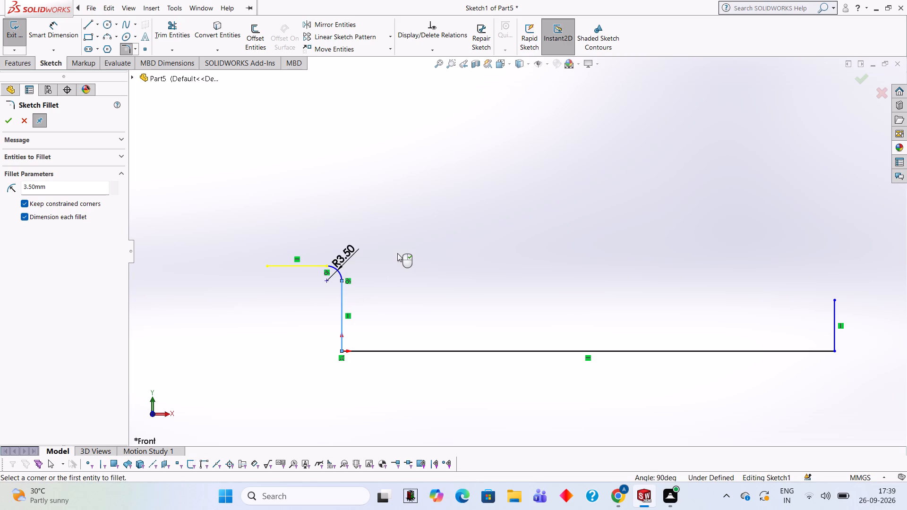
{"action": "key", "text": "Escape"}
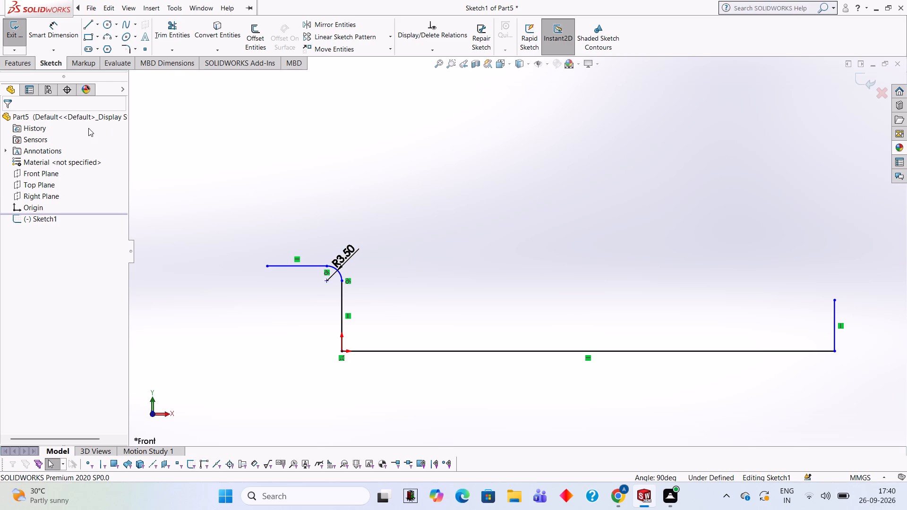
Draw a 67 mm vertical line up from the free end of the short horizontal line, working out 87-20 in Calculator.
{"action": "left_click", "coordinate": [86, 25]}
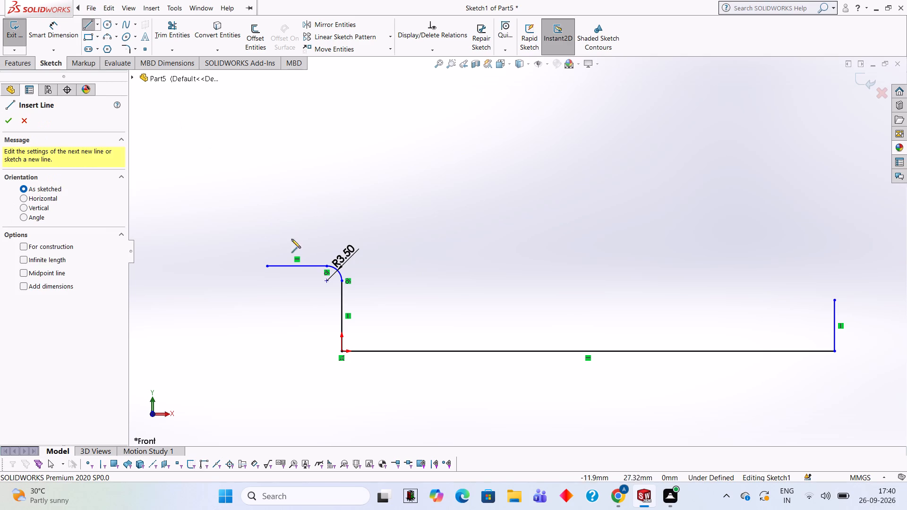
{"action": "left_click", "coordinate": [266, 266]}
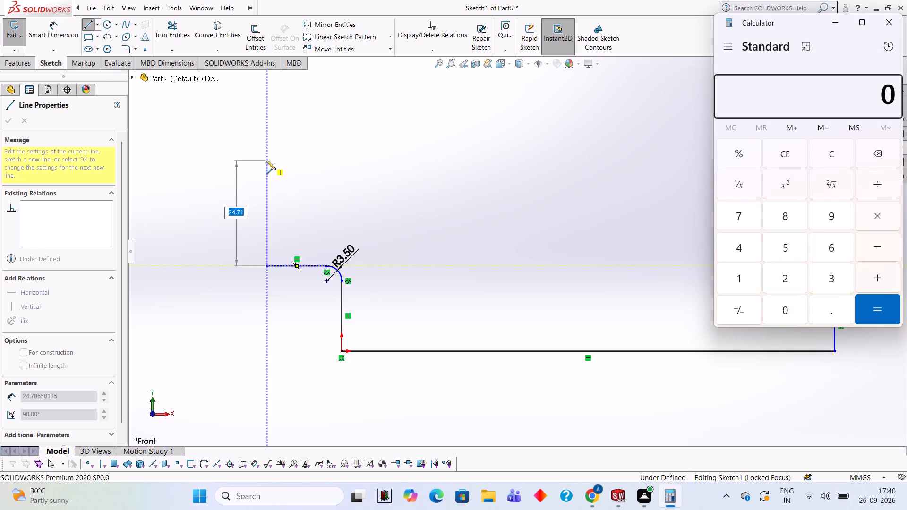
{"action": "type", "text": "87-20"}
{"action": "key", "text": "Return"}
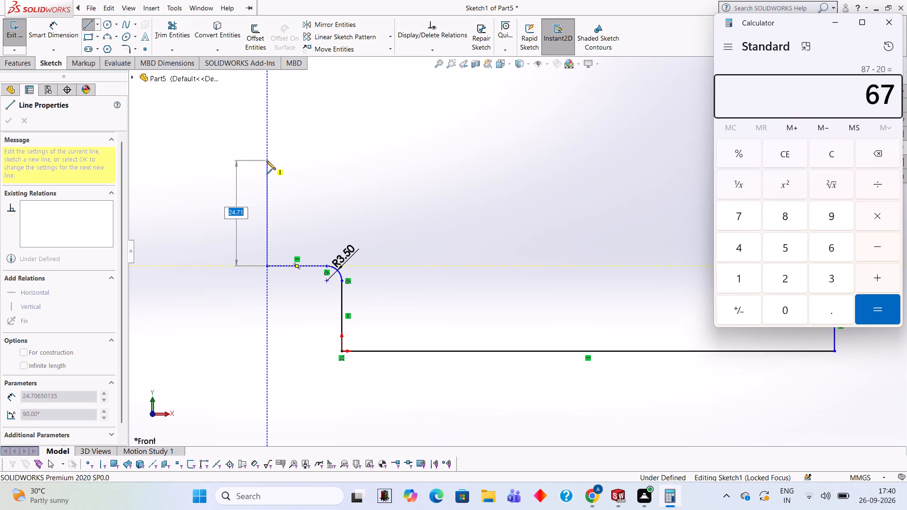
{"action": "left_click", "coordinate": [885, 18]}
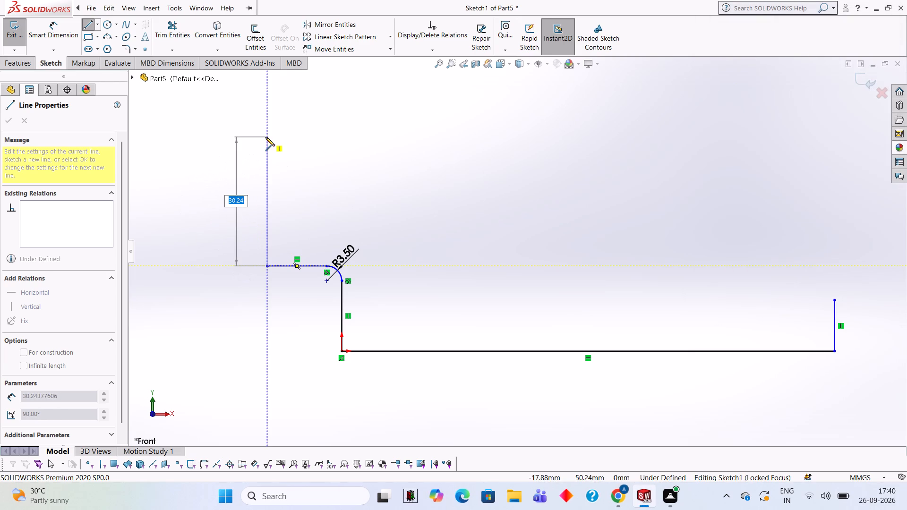
{"action": "type", "text": "67"}
{"action": "key", "text": "Return"}
{"action": "scroll", "coordinate": [265, 137], "scroll_direction": "up", "scroll_amount": 3}
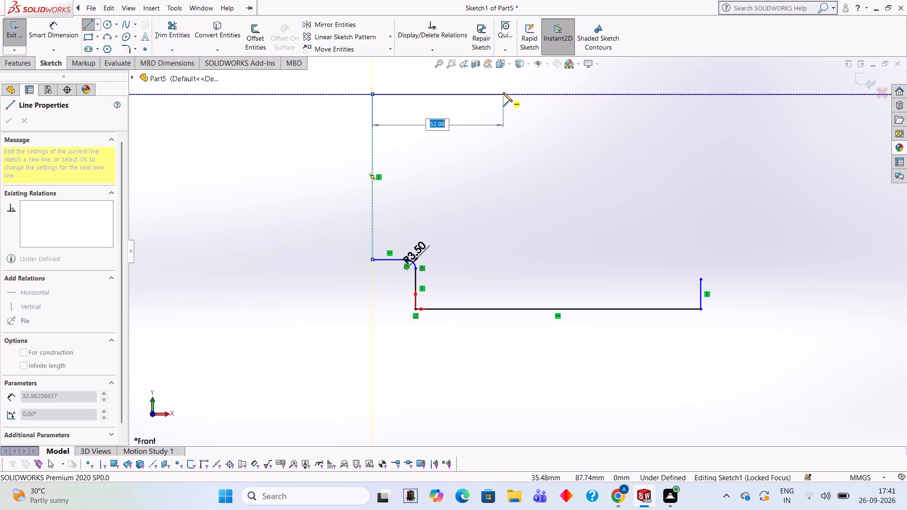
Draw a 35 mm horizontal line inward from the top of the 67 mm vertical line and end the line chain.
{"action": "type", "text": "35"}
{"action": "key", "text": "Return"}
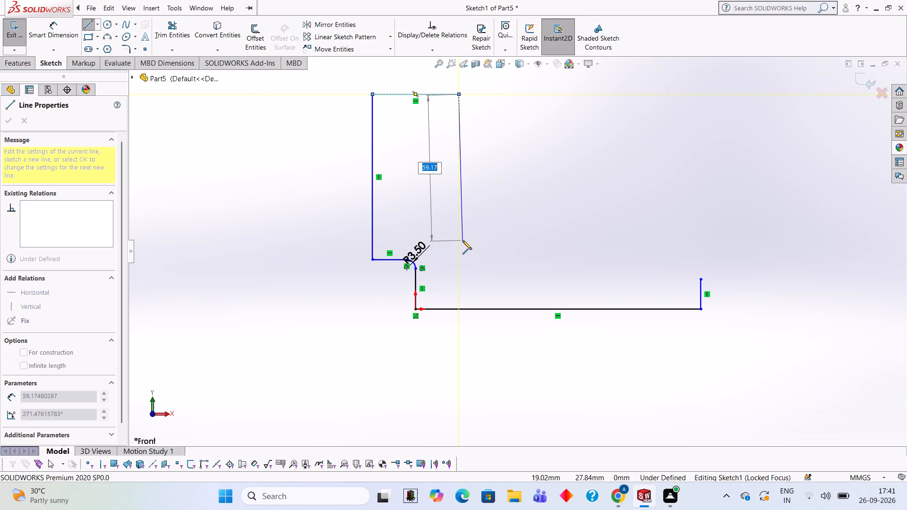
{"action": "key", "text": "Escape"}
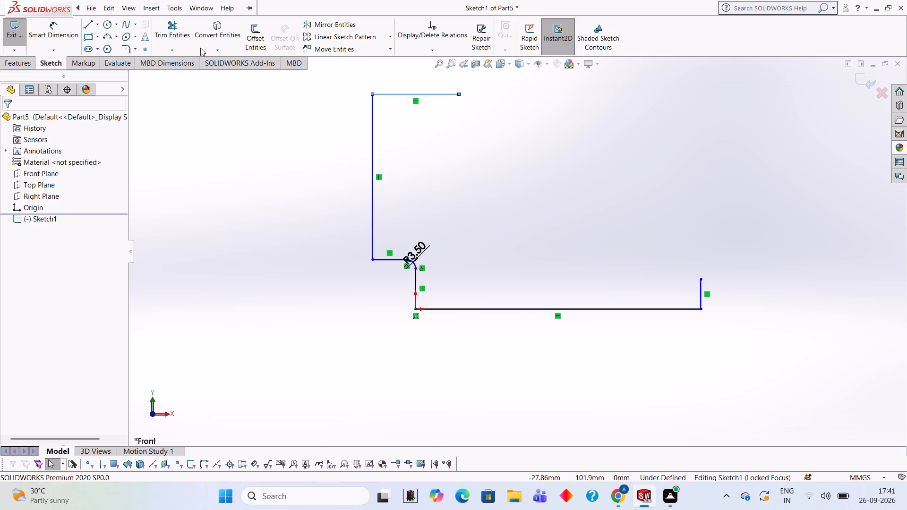
Trim away the 35 mm horizontal line and the 67 mm vertical line completely.
{"action": "left_click", "coordinate": [171, 37]}
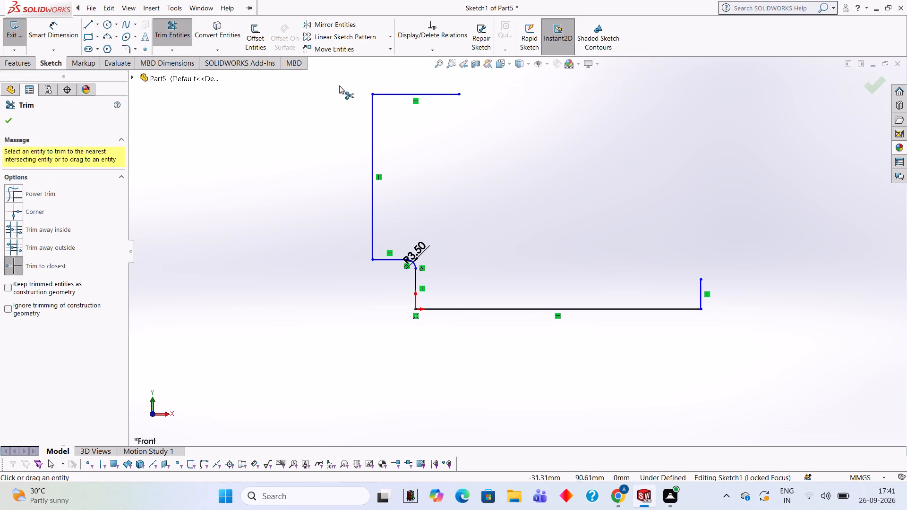
{"action": "left_click", "coordinate": [391, 92]}
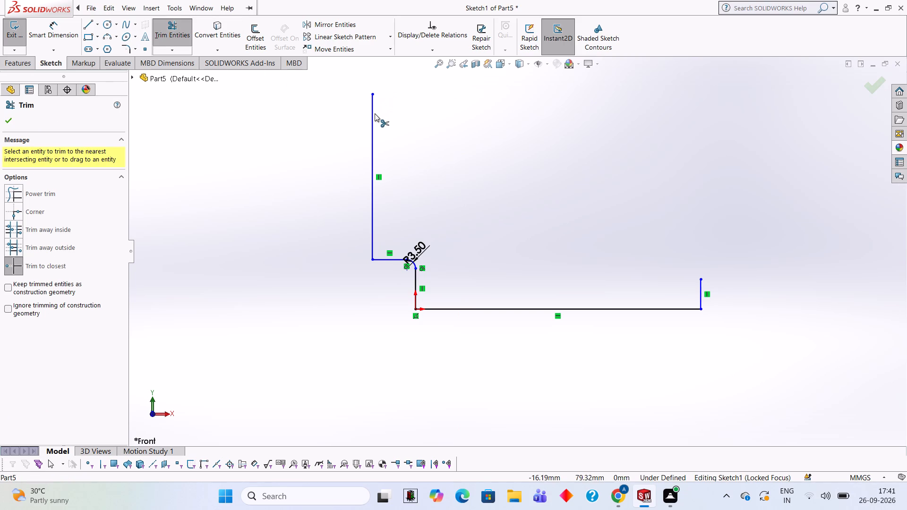
{"action": "left_click", "coordinate": [374, 113]}
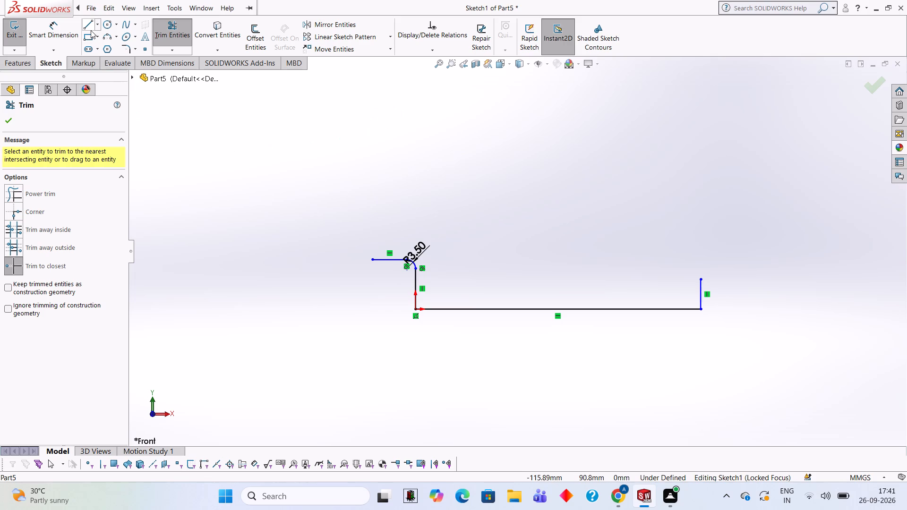
Draw a 6 mm vertical line up from the free end of the short horizontal line.
{"action": "left_click", "coordinate": [91, 30]}
{"action": "left_click", "coordinate": [372, 260]}
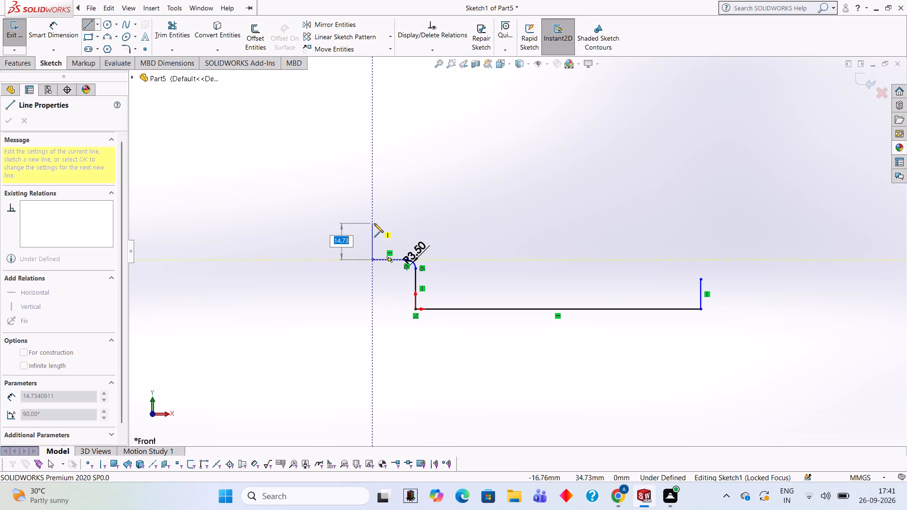
{"action": "key", "text": "1"}
{"action": "key", "text": "BackSpace"}
{"action": "key", "text": "6"}
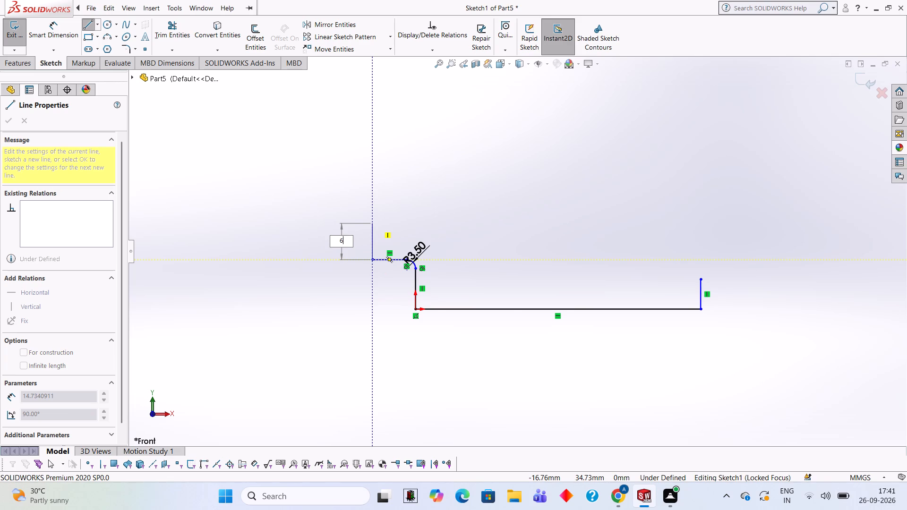
{"action": "key", "text": "Return"}
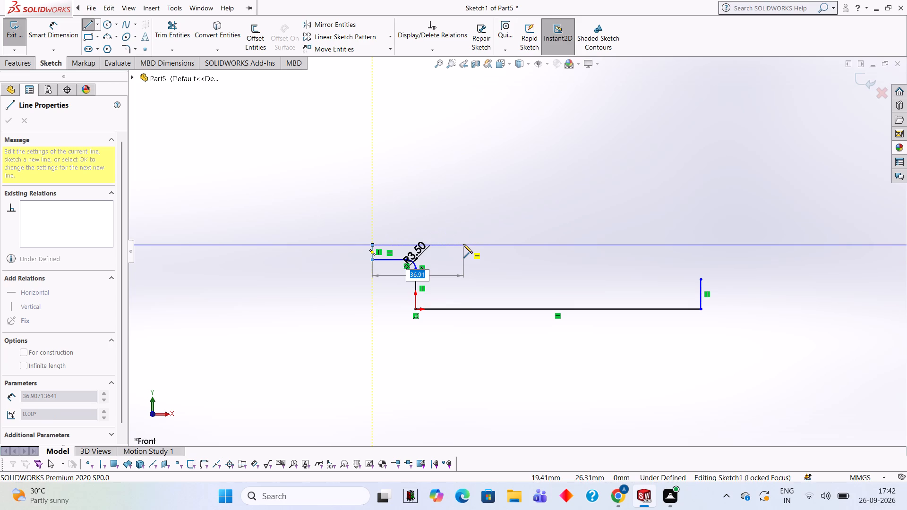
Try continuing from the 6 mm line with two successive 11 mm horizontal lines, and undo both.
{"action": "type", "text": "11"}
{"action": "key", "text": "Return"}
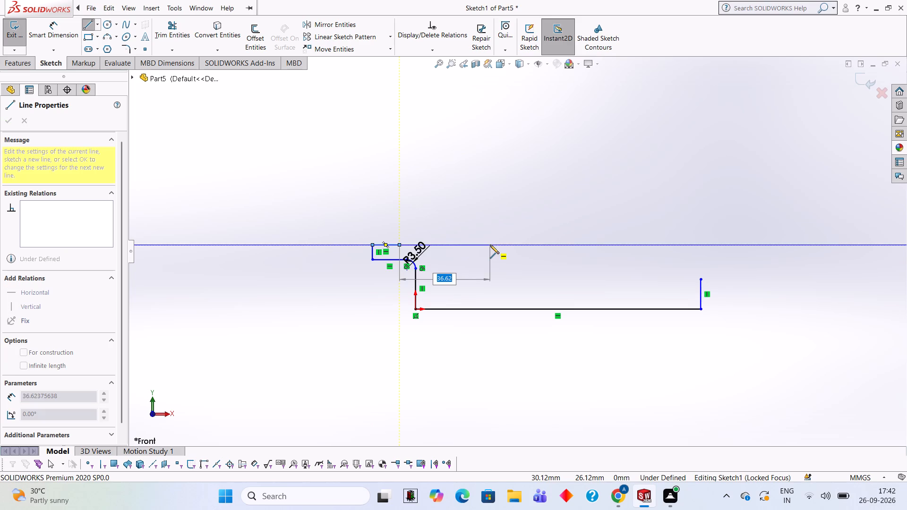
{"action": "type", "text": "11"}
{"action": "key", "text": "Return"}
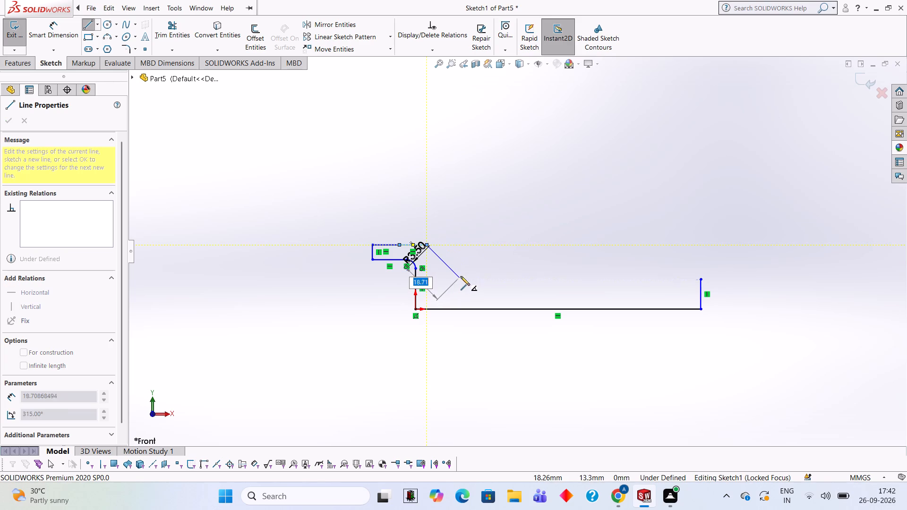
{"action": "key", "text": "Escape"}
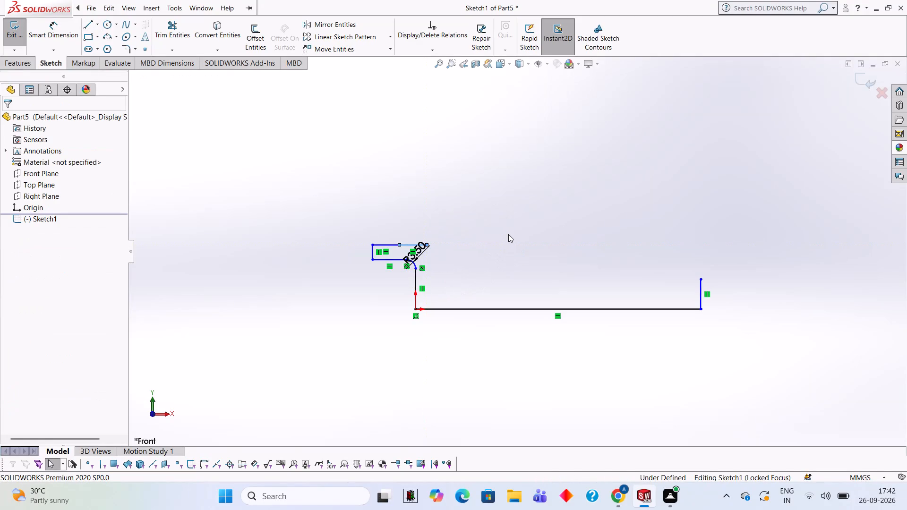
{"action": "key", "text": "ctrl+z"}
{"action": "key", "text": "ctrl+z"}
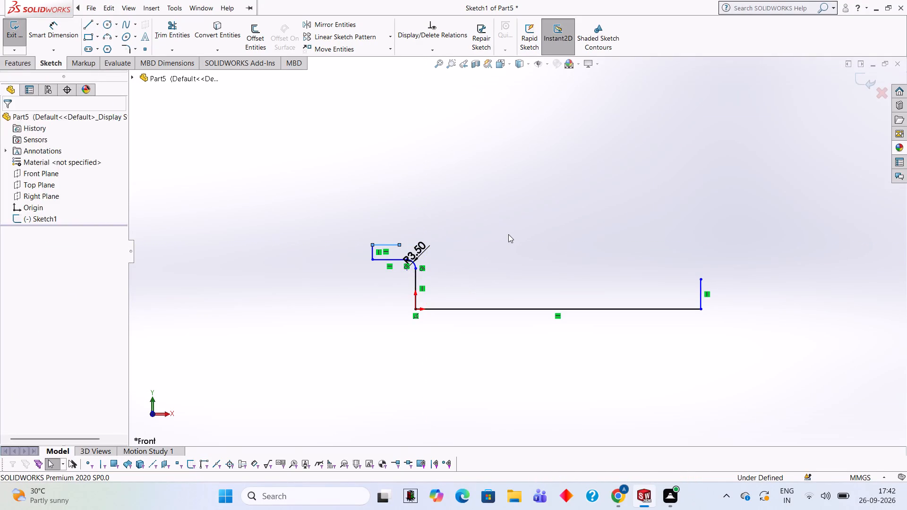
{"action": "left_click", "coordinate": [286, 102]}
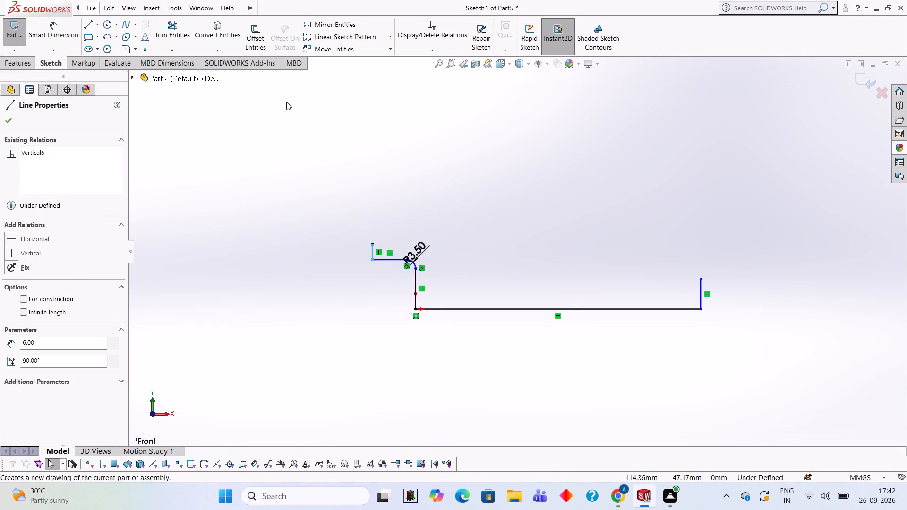
Draw a 35 mm horizontal line from the top of the 6 mm line toward the 12 mm end line.
{"action": "left_click", "coordinate": [90, 21]}
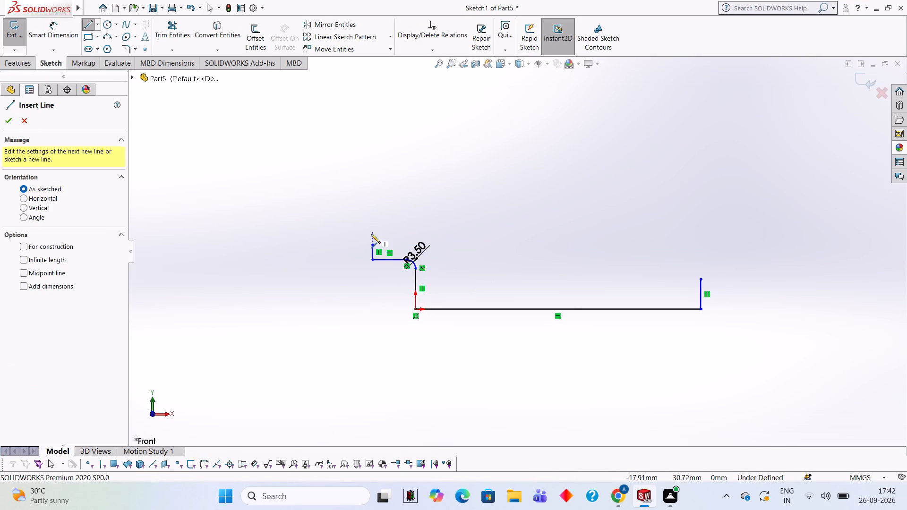
{"action": "left_click", "coordinate": [373, 245]}
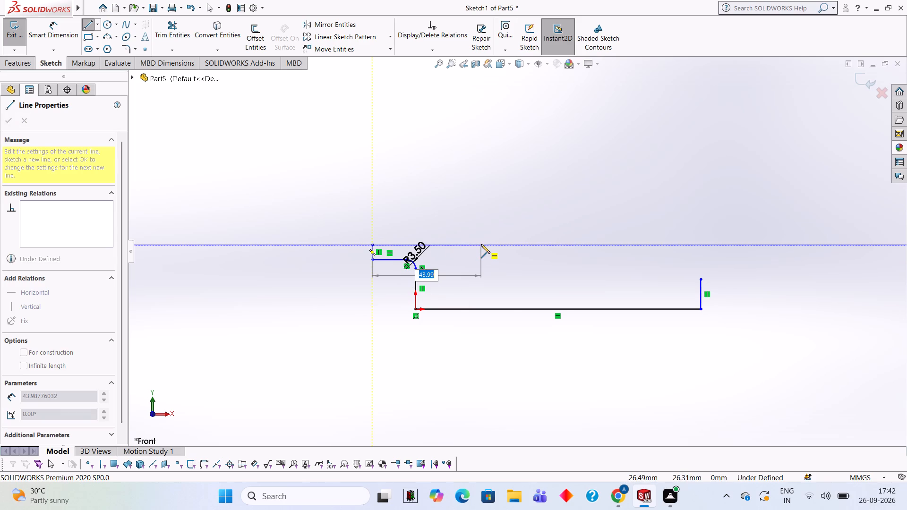
{"action": "type", "text": "35"}
{"action": "key", "text": "Return"}
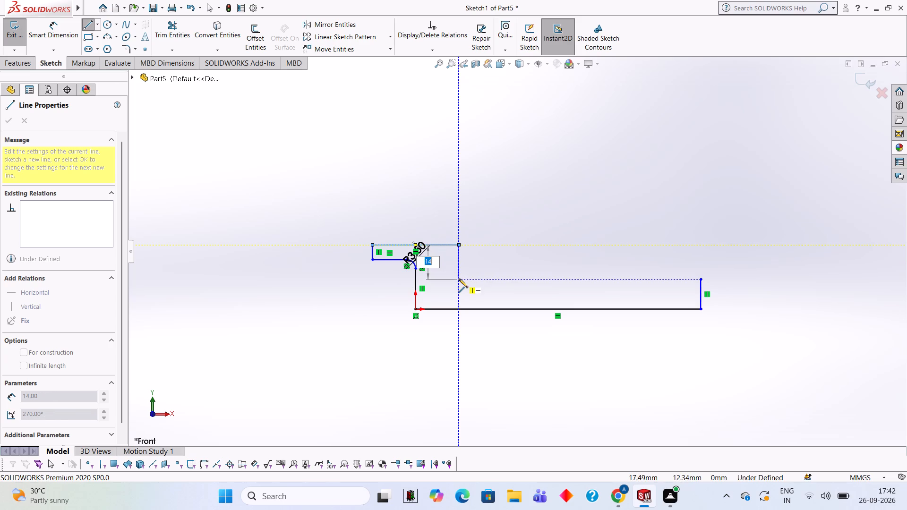
Close the profile with a 14 mm vertical line down and a 98 mm horizontal line to the top of the 12 mm end line.
{"action": "left_click", "coordinate": [459, 279]}
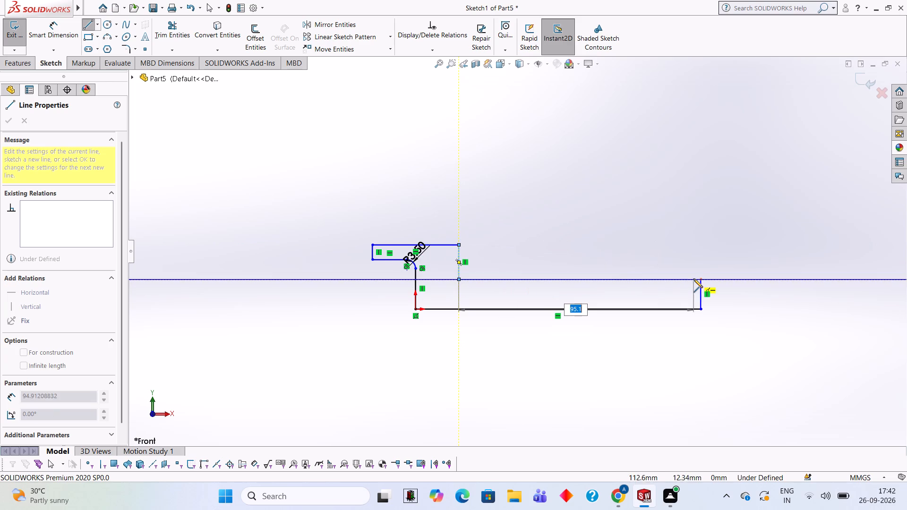
{"action": "left_click", "coordinate": [701, 279]}
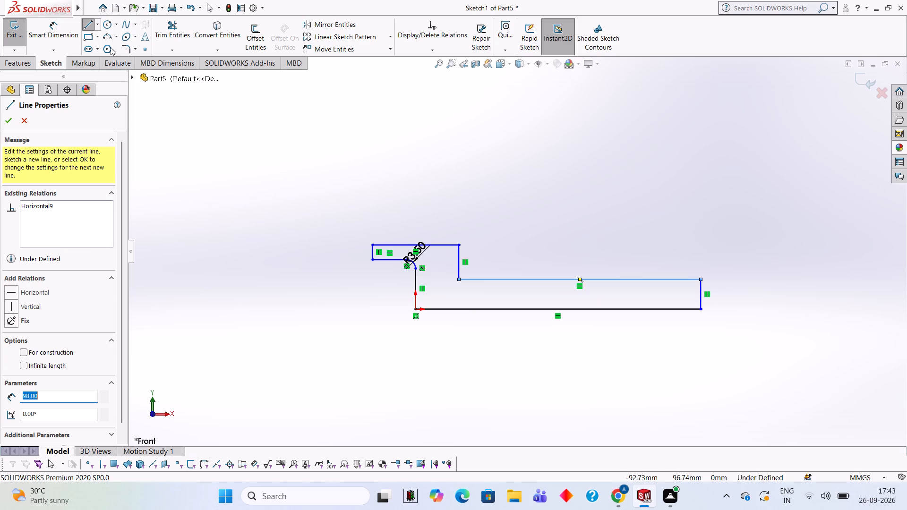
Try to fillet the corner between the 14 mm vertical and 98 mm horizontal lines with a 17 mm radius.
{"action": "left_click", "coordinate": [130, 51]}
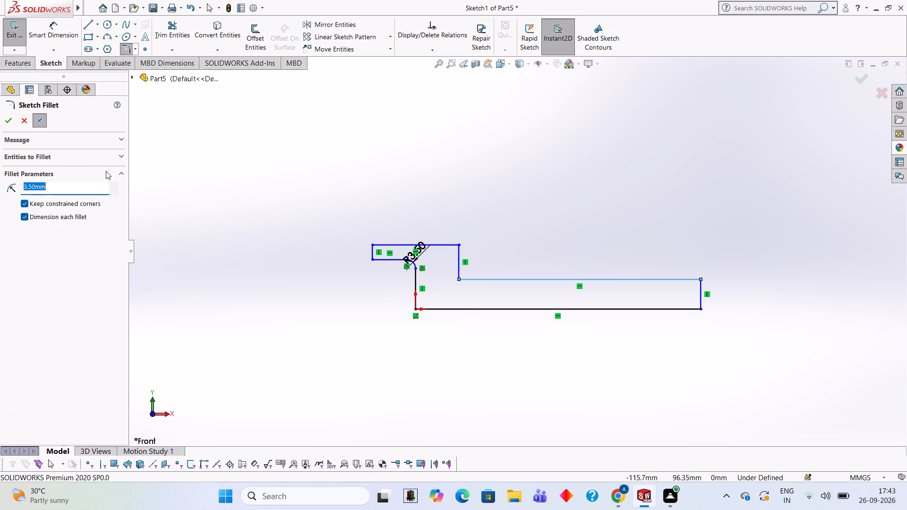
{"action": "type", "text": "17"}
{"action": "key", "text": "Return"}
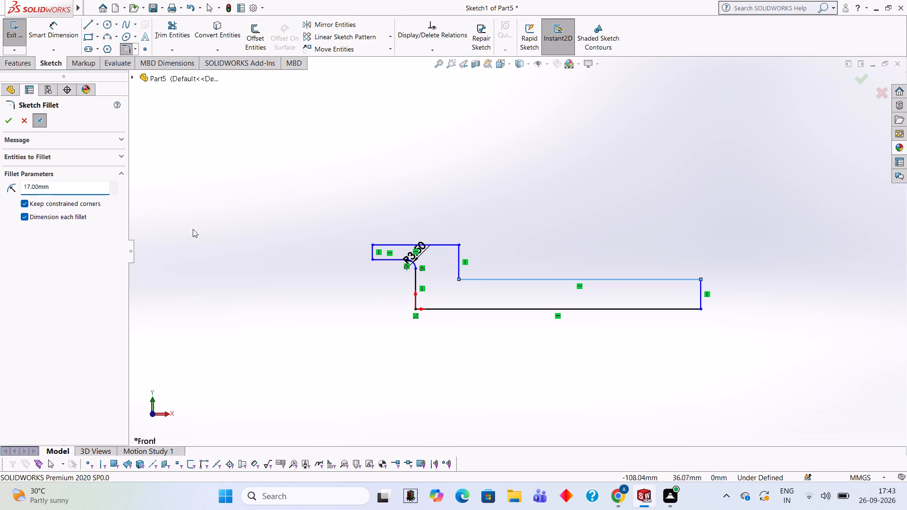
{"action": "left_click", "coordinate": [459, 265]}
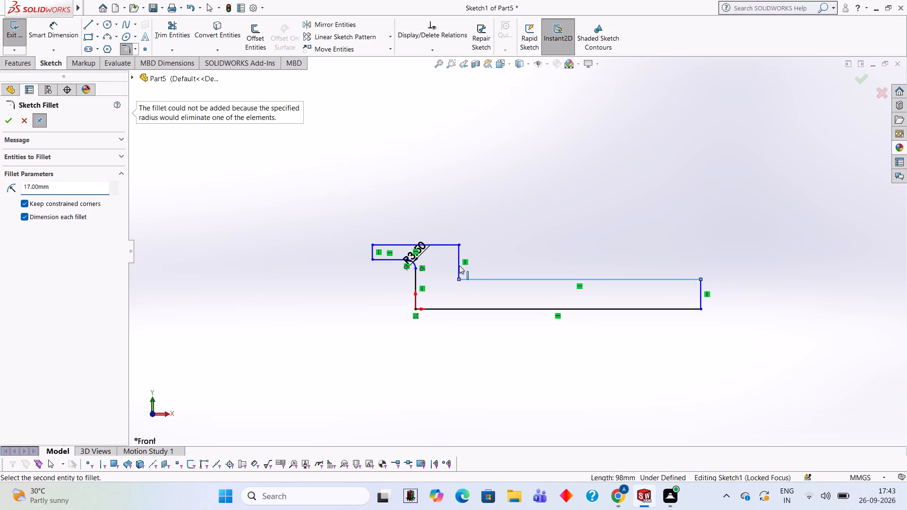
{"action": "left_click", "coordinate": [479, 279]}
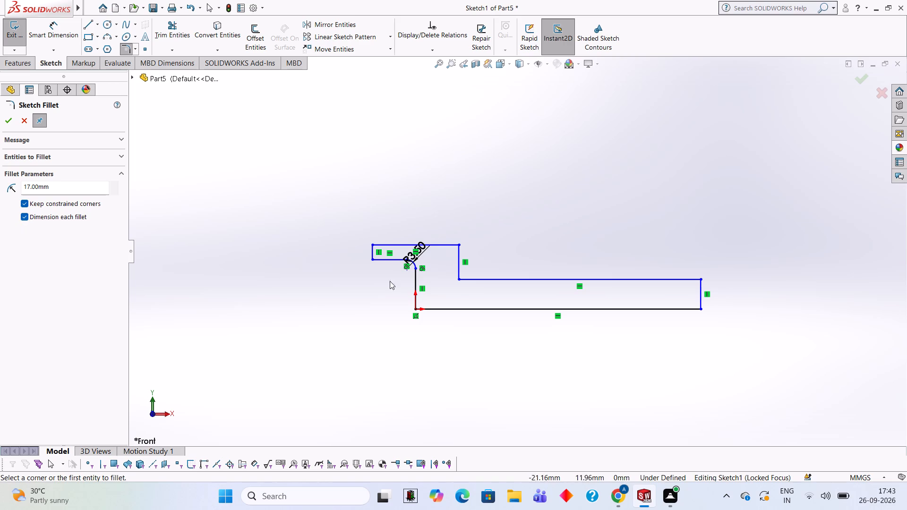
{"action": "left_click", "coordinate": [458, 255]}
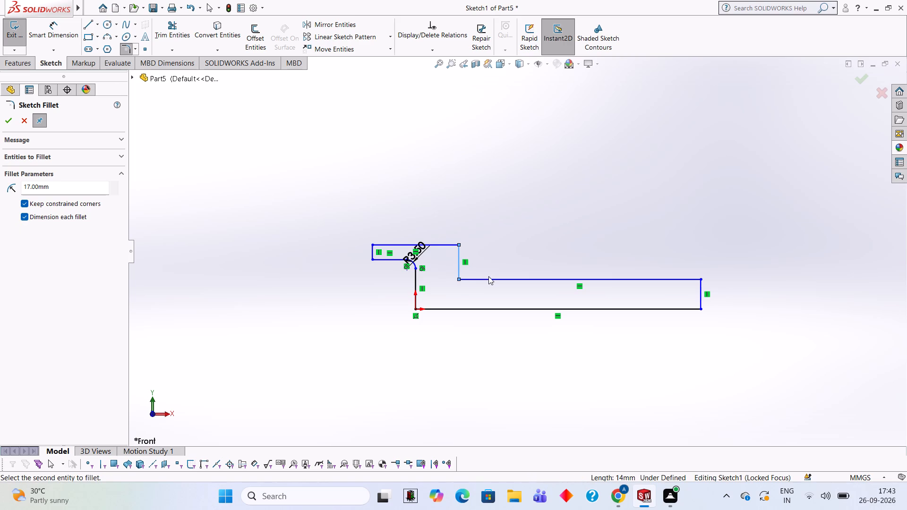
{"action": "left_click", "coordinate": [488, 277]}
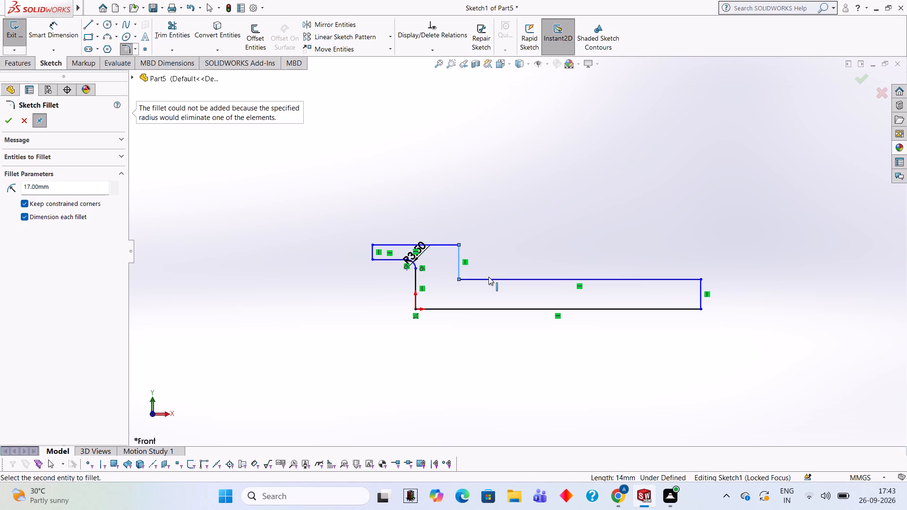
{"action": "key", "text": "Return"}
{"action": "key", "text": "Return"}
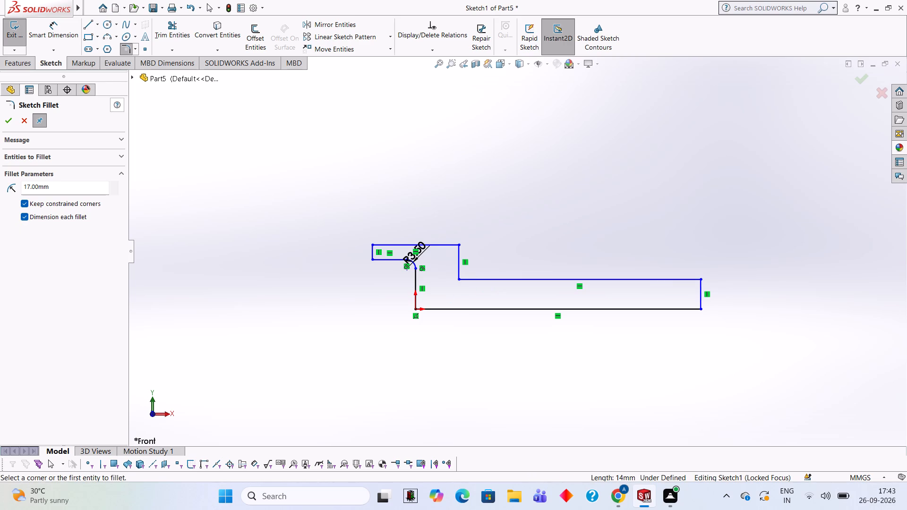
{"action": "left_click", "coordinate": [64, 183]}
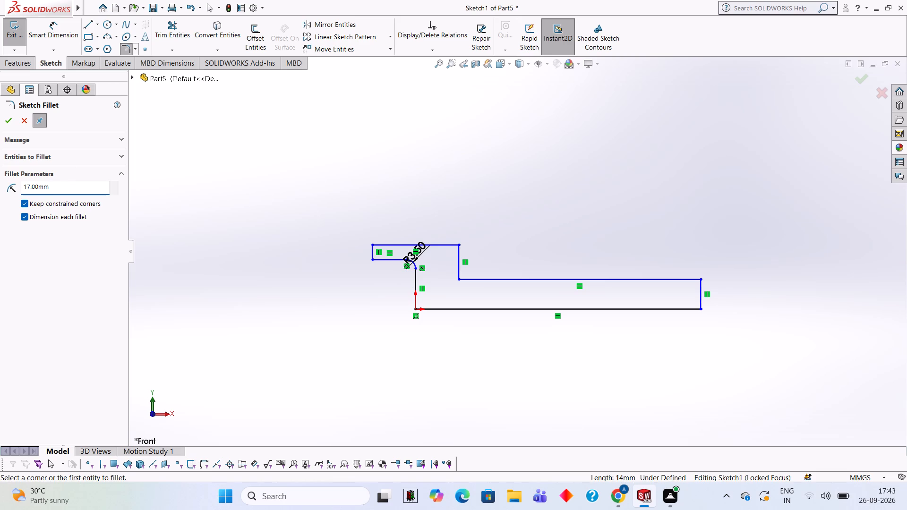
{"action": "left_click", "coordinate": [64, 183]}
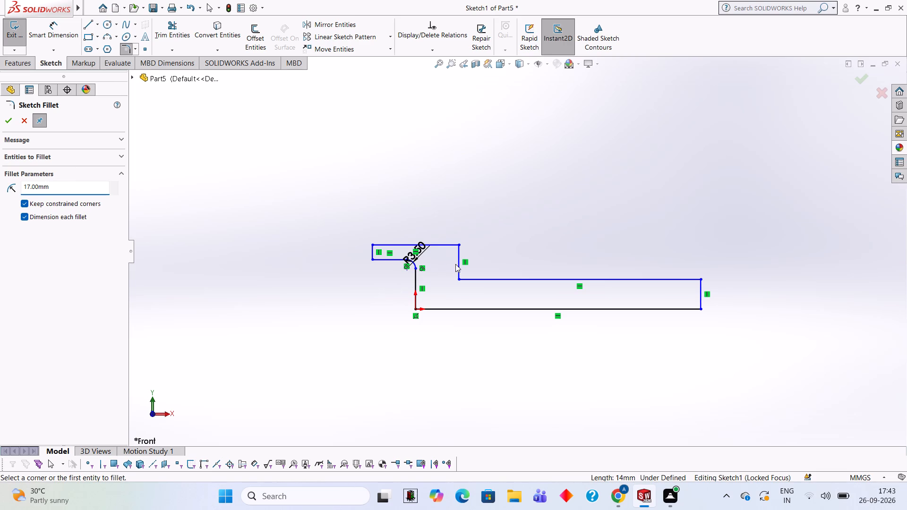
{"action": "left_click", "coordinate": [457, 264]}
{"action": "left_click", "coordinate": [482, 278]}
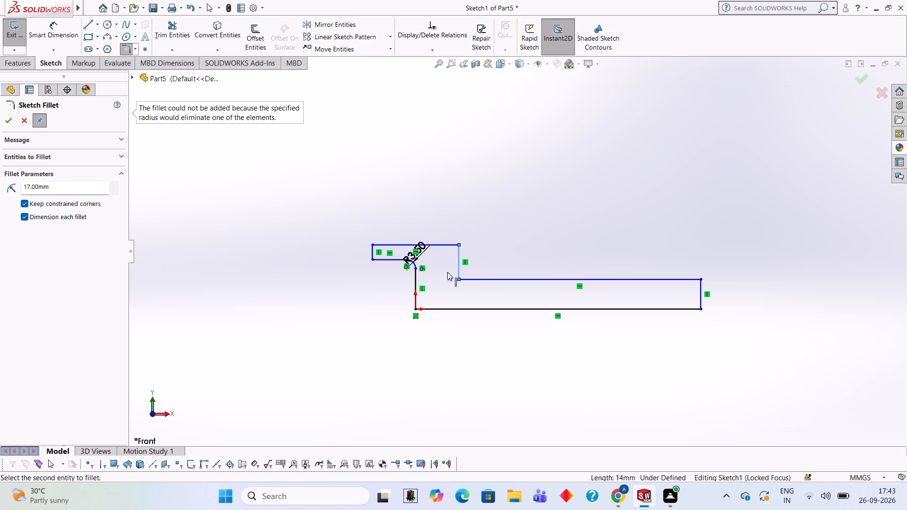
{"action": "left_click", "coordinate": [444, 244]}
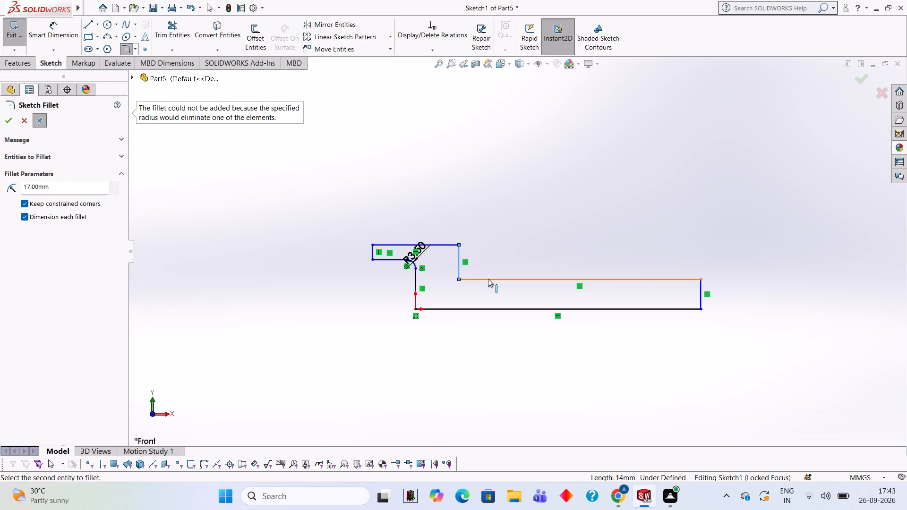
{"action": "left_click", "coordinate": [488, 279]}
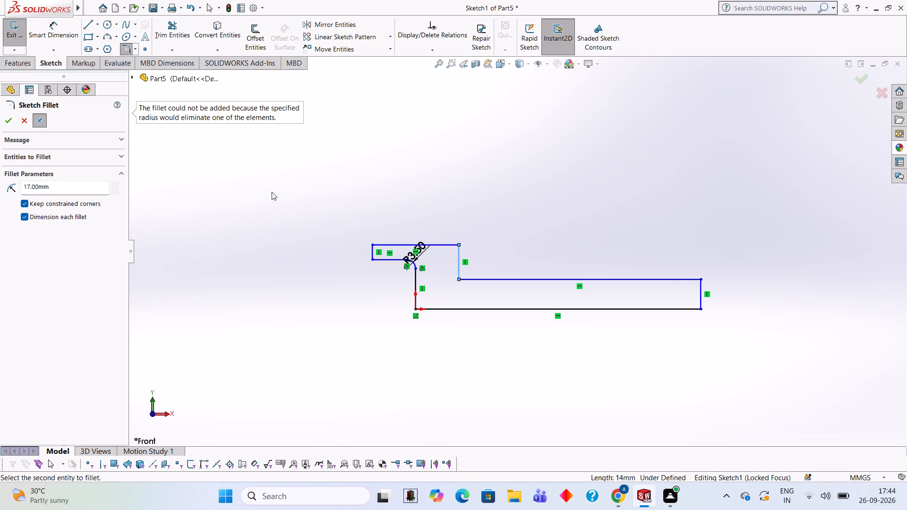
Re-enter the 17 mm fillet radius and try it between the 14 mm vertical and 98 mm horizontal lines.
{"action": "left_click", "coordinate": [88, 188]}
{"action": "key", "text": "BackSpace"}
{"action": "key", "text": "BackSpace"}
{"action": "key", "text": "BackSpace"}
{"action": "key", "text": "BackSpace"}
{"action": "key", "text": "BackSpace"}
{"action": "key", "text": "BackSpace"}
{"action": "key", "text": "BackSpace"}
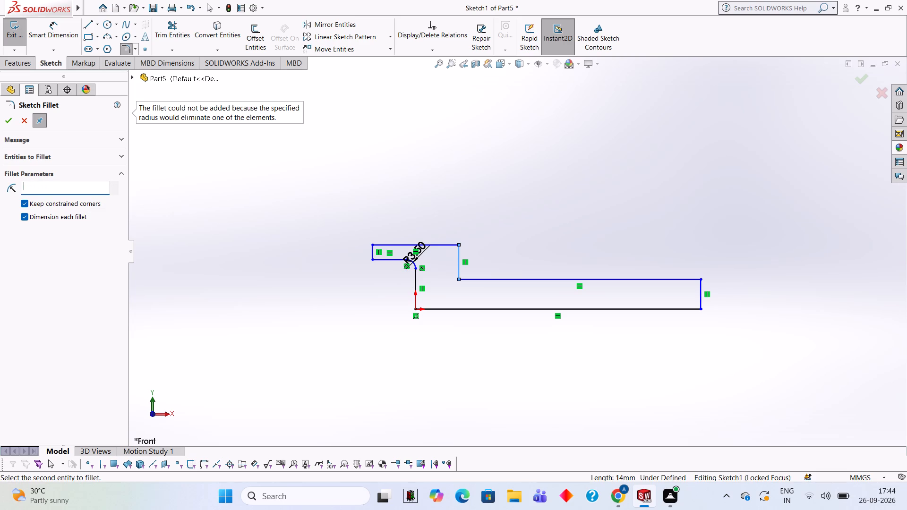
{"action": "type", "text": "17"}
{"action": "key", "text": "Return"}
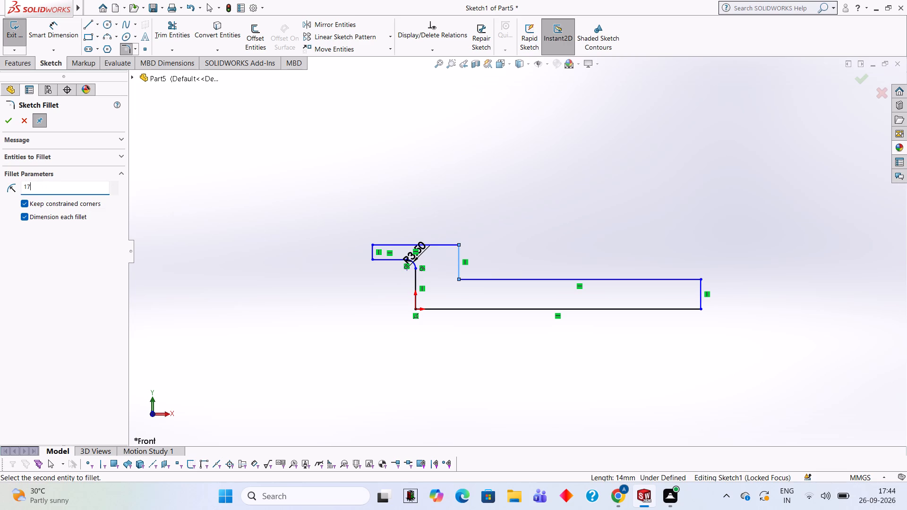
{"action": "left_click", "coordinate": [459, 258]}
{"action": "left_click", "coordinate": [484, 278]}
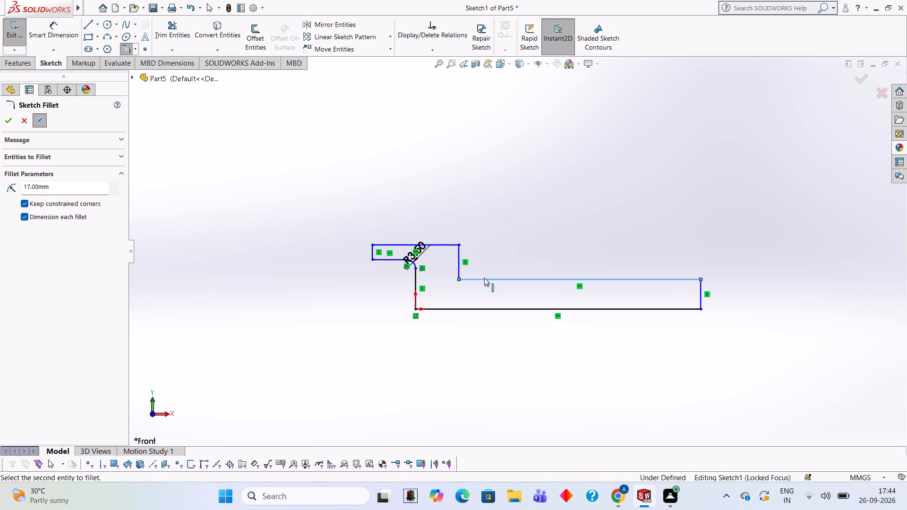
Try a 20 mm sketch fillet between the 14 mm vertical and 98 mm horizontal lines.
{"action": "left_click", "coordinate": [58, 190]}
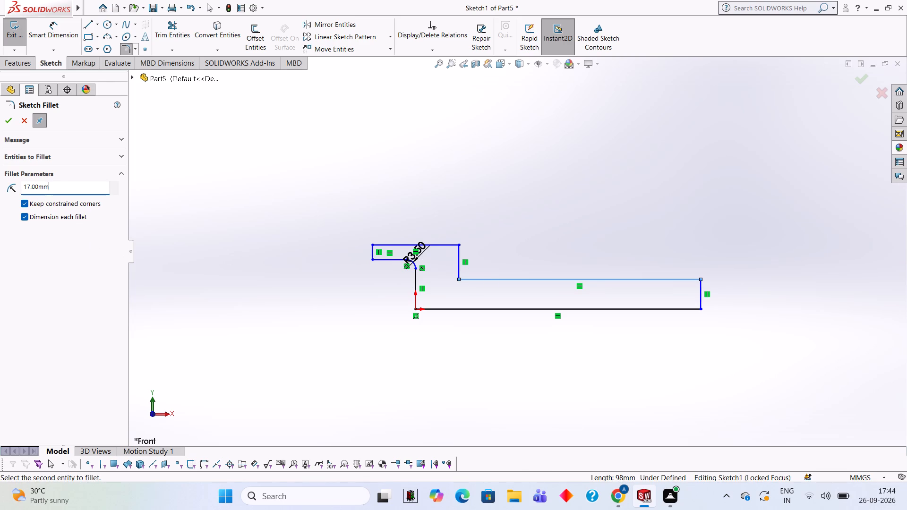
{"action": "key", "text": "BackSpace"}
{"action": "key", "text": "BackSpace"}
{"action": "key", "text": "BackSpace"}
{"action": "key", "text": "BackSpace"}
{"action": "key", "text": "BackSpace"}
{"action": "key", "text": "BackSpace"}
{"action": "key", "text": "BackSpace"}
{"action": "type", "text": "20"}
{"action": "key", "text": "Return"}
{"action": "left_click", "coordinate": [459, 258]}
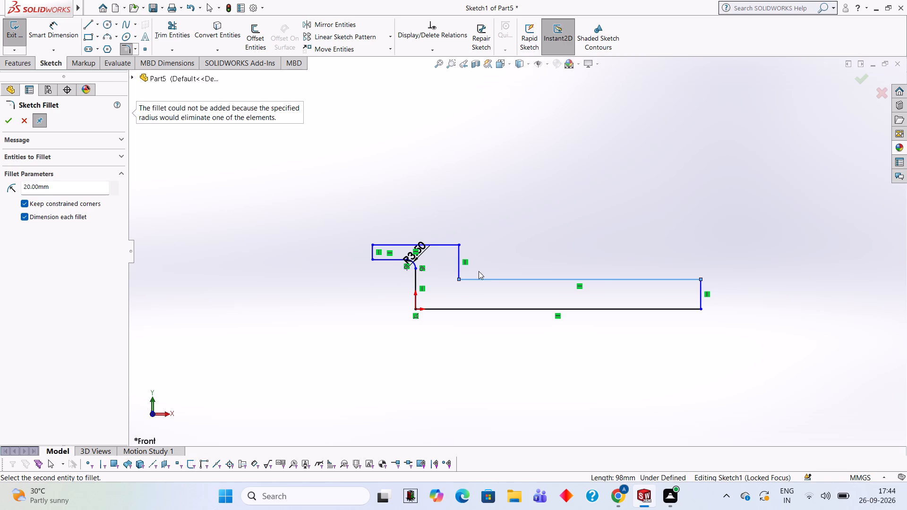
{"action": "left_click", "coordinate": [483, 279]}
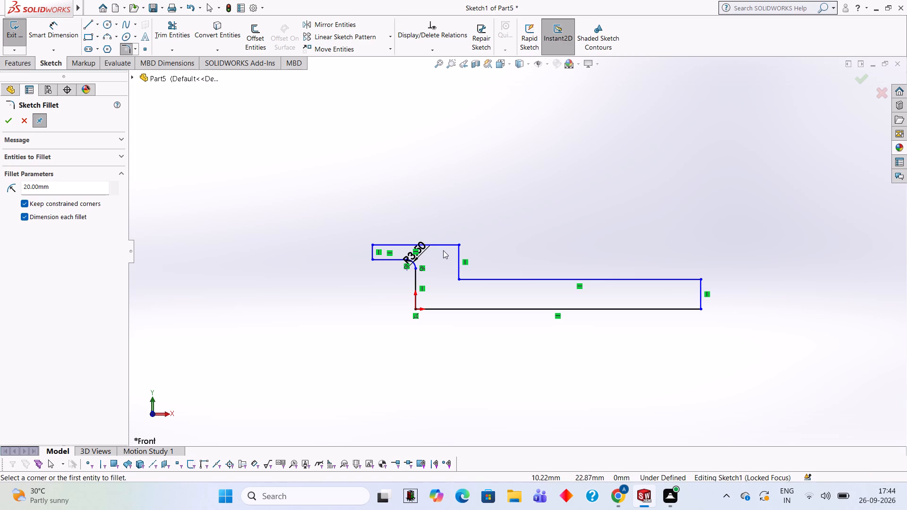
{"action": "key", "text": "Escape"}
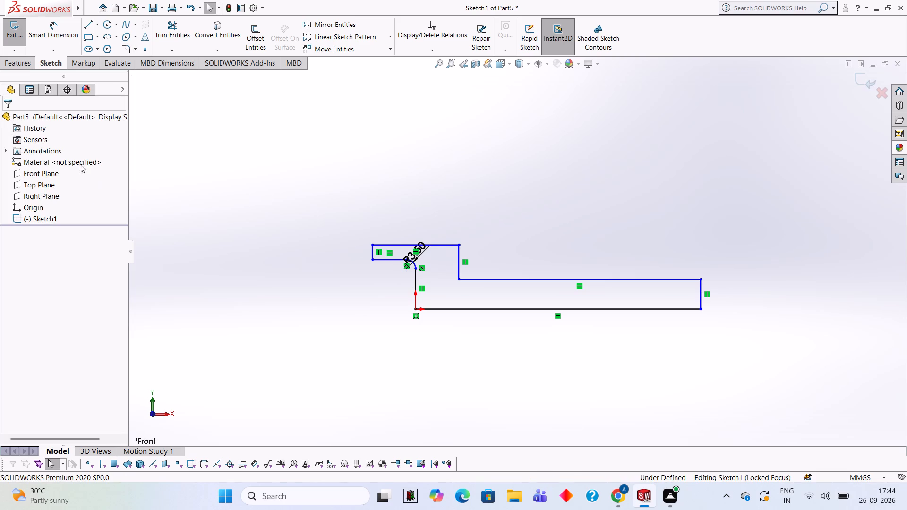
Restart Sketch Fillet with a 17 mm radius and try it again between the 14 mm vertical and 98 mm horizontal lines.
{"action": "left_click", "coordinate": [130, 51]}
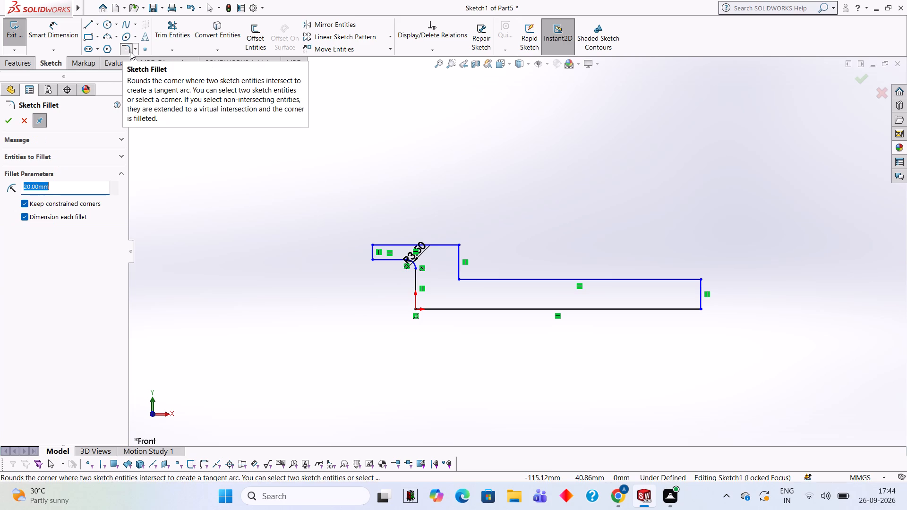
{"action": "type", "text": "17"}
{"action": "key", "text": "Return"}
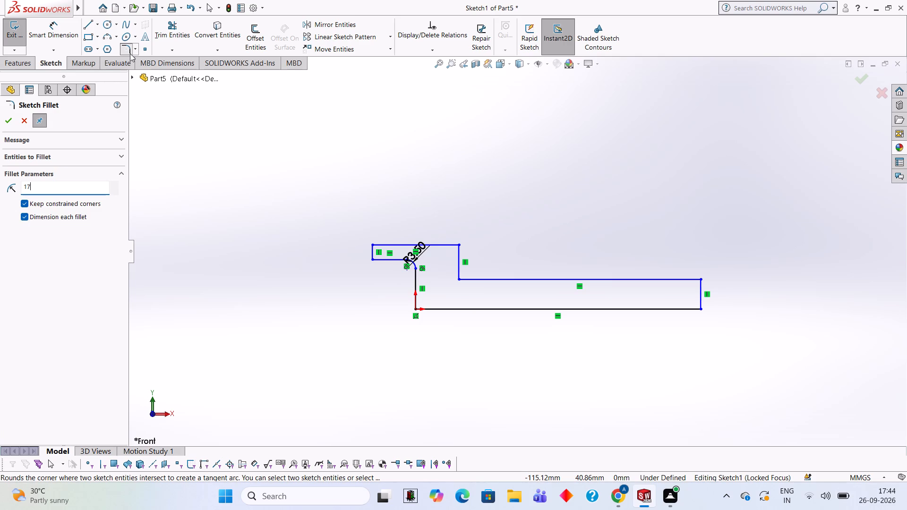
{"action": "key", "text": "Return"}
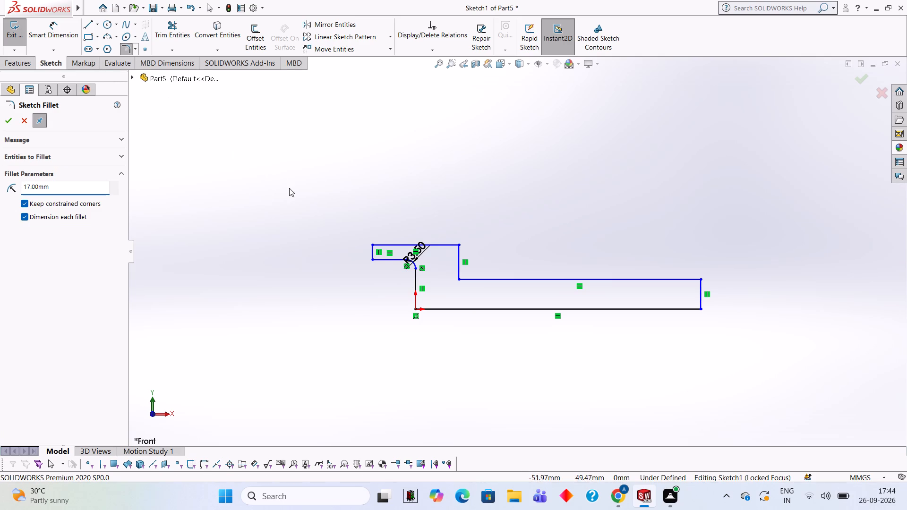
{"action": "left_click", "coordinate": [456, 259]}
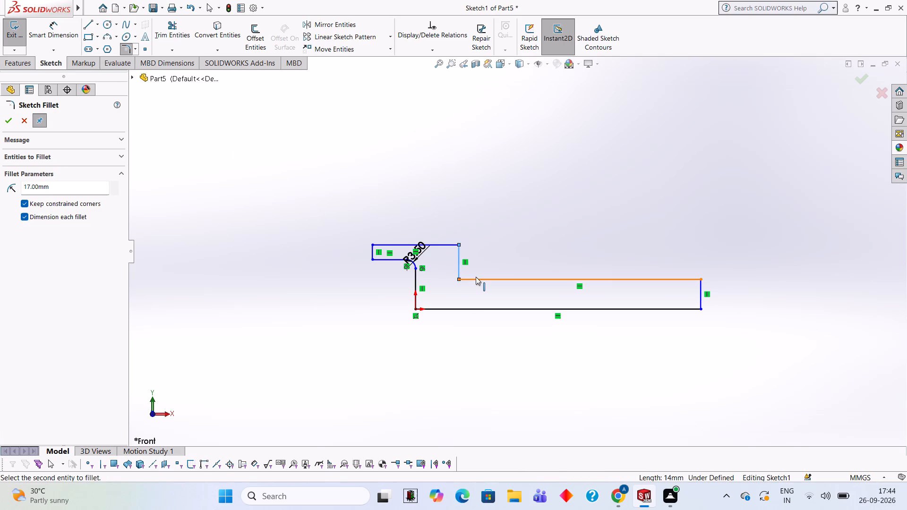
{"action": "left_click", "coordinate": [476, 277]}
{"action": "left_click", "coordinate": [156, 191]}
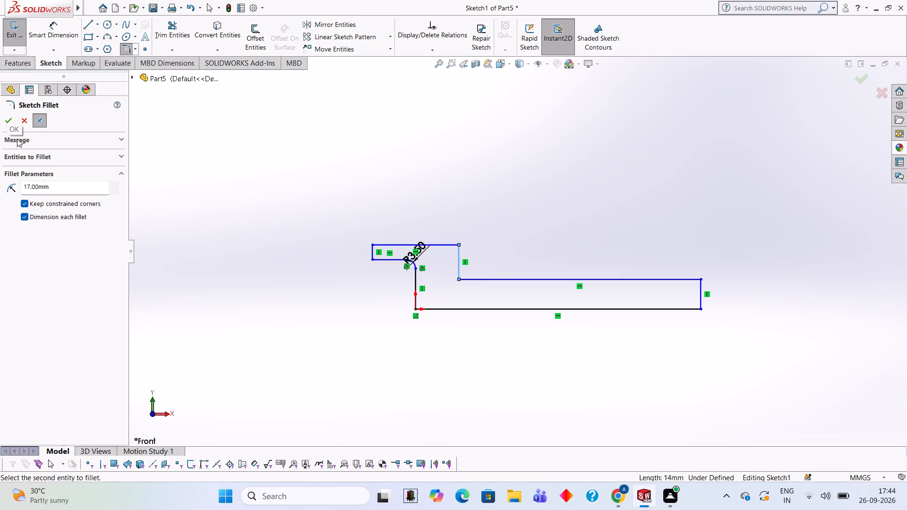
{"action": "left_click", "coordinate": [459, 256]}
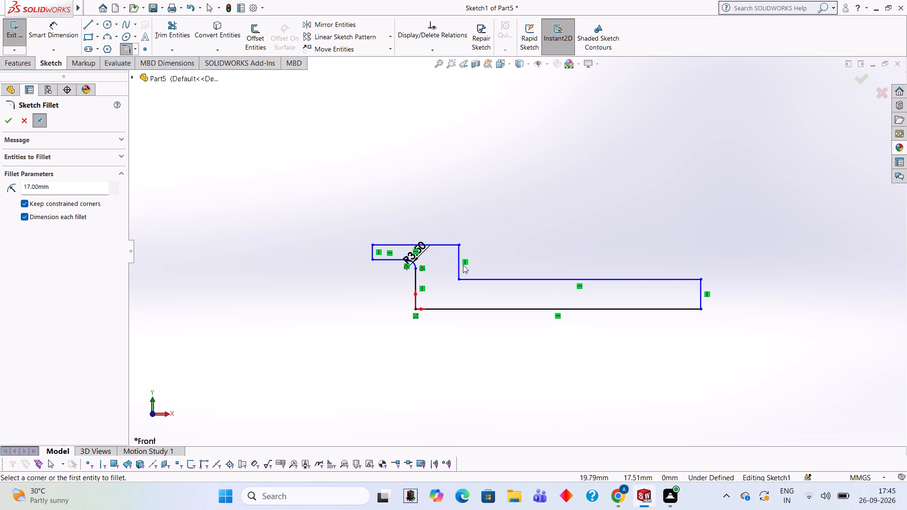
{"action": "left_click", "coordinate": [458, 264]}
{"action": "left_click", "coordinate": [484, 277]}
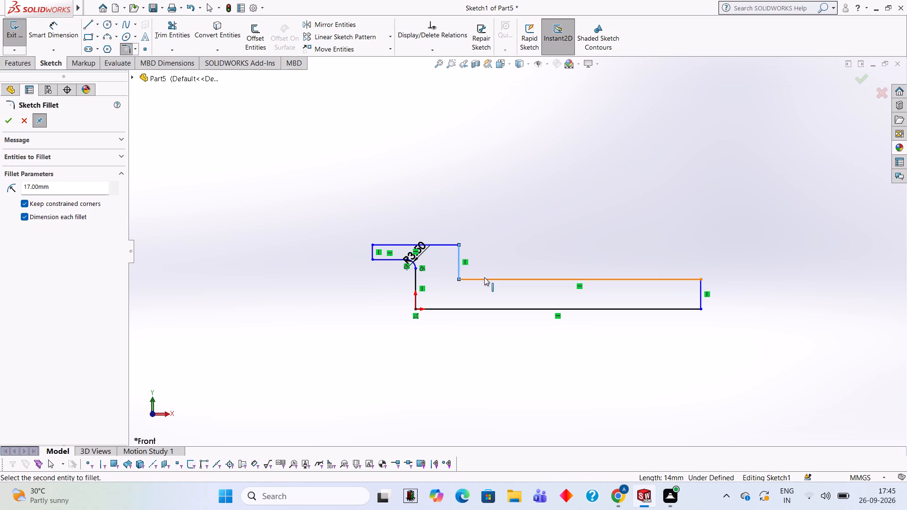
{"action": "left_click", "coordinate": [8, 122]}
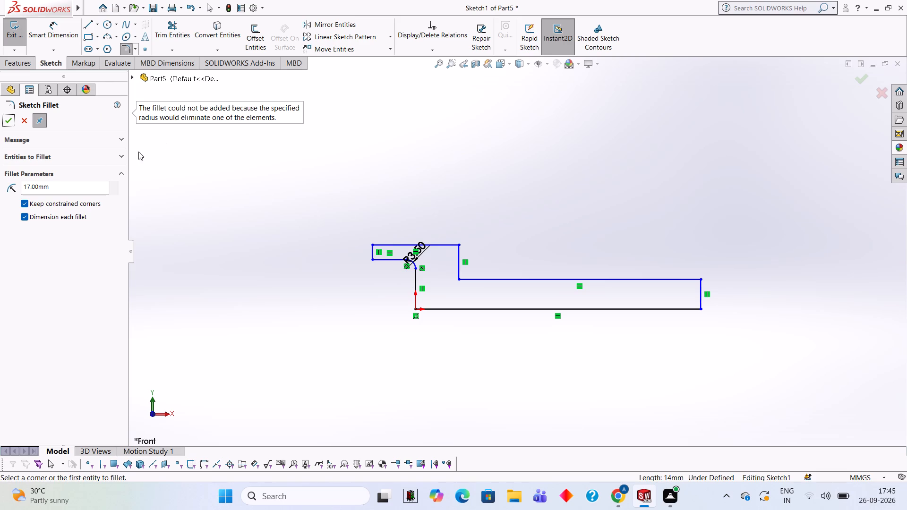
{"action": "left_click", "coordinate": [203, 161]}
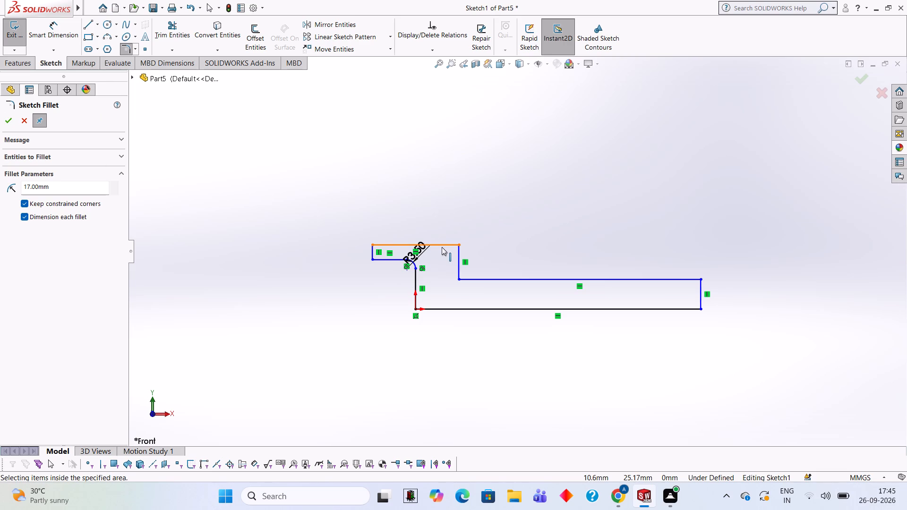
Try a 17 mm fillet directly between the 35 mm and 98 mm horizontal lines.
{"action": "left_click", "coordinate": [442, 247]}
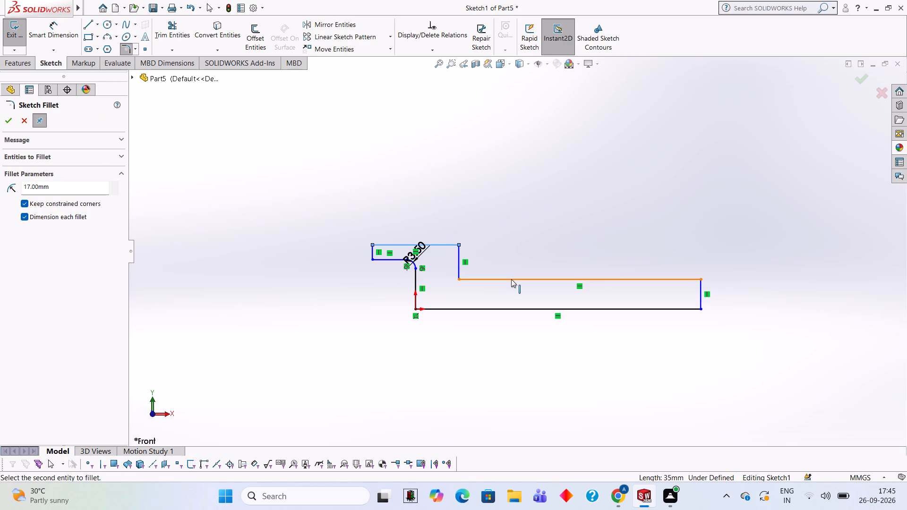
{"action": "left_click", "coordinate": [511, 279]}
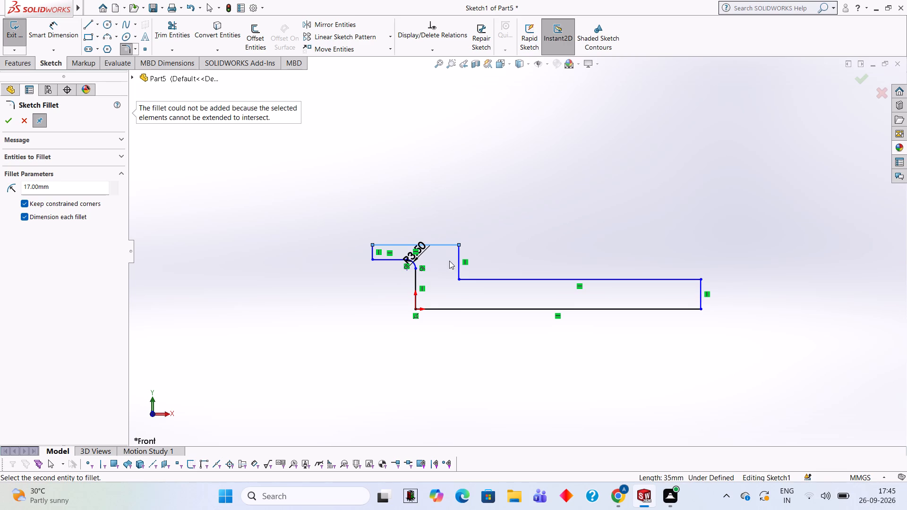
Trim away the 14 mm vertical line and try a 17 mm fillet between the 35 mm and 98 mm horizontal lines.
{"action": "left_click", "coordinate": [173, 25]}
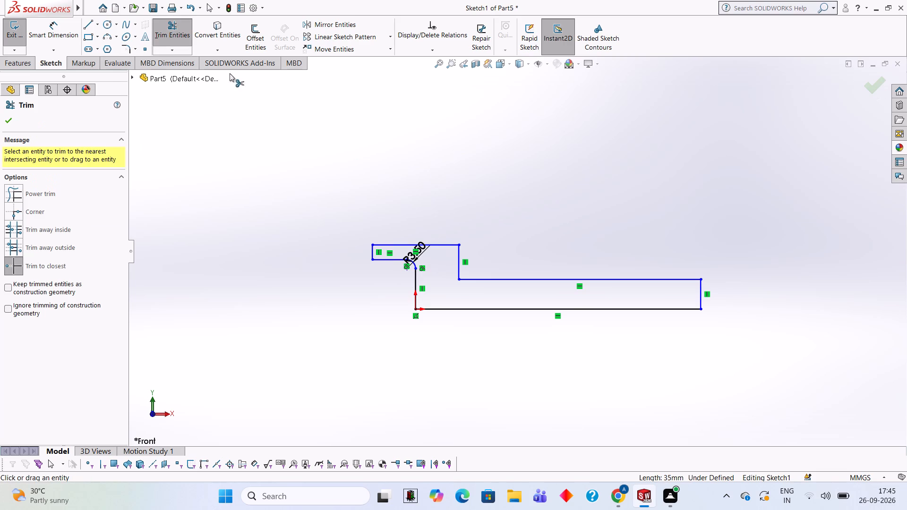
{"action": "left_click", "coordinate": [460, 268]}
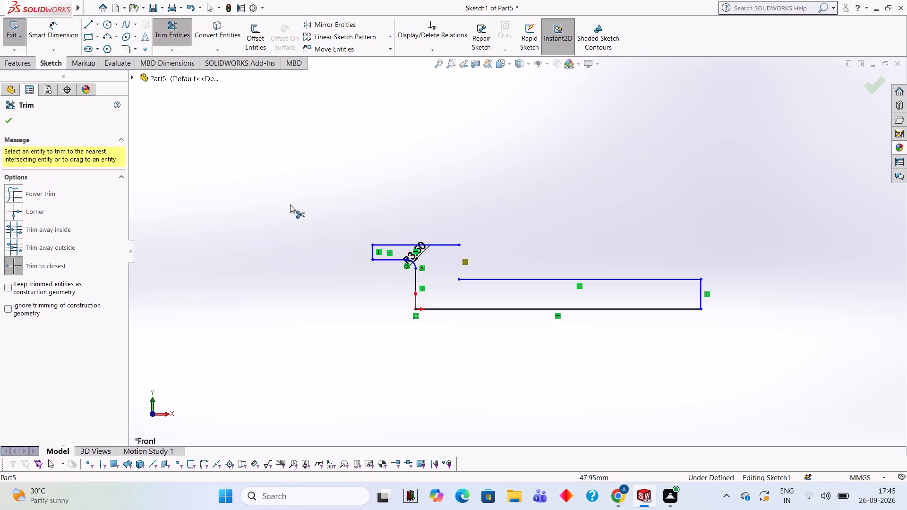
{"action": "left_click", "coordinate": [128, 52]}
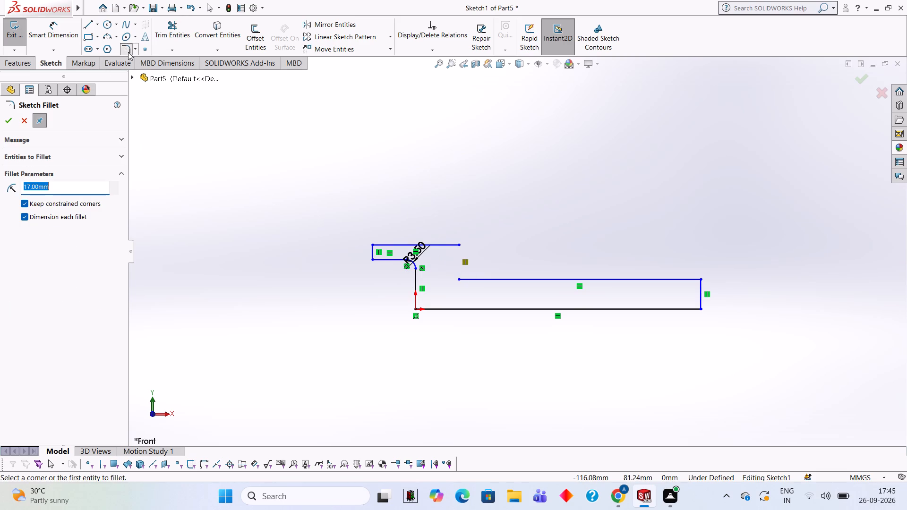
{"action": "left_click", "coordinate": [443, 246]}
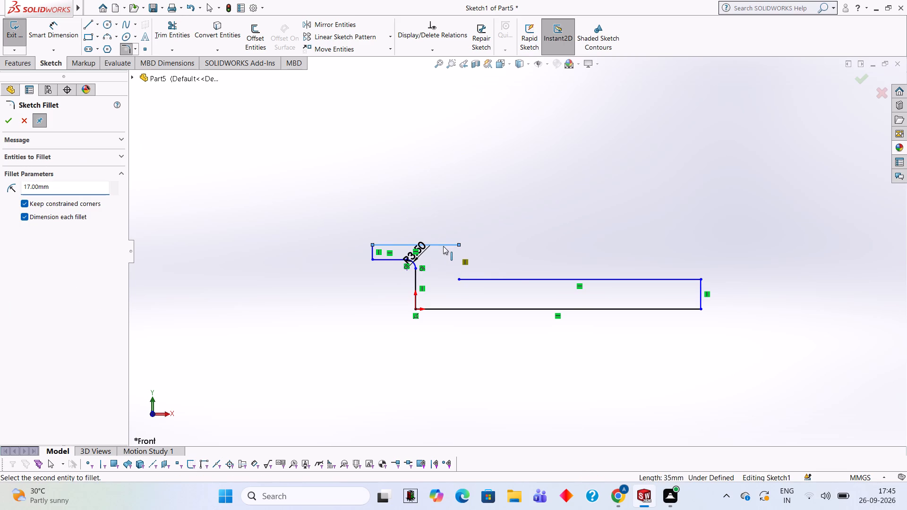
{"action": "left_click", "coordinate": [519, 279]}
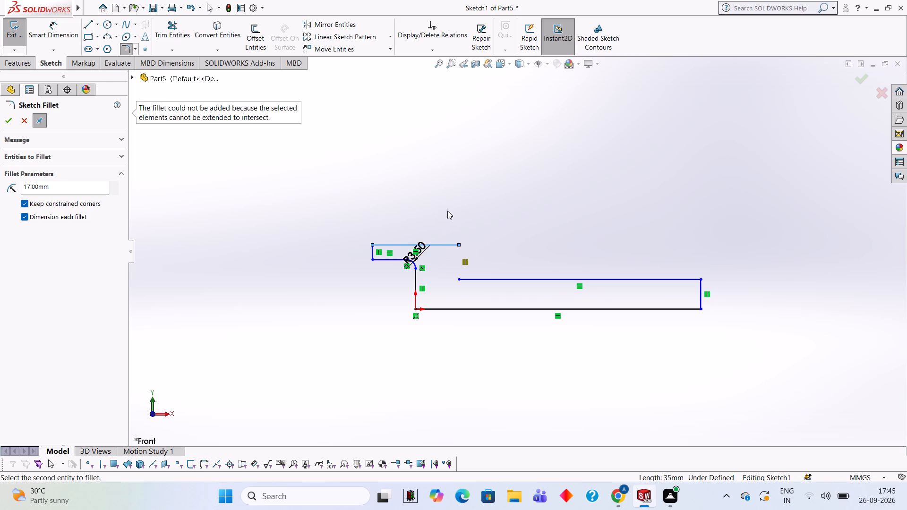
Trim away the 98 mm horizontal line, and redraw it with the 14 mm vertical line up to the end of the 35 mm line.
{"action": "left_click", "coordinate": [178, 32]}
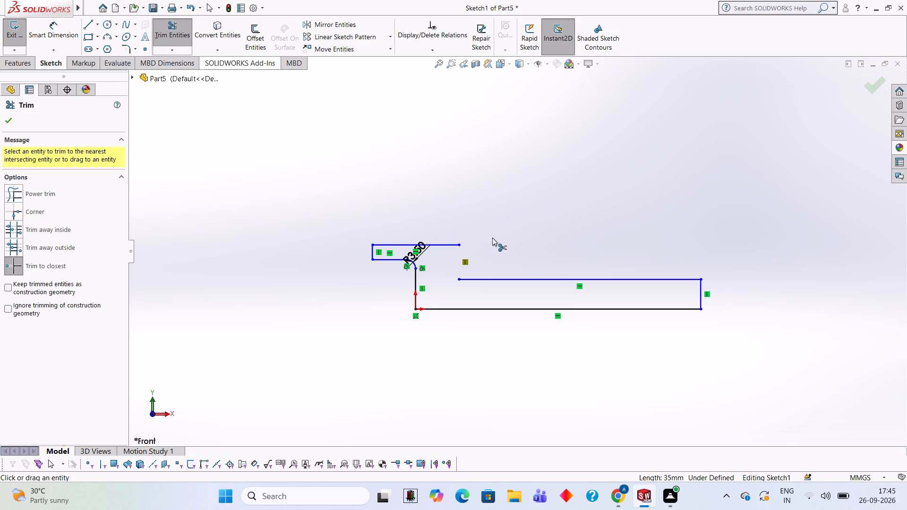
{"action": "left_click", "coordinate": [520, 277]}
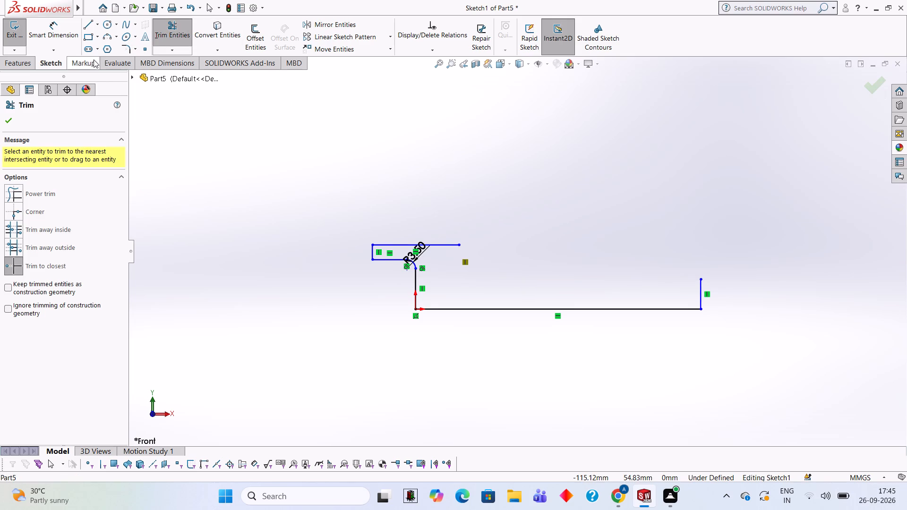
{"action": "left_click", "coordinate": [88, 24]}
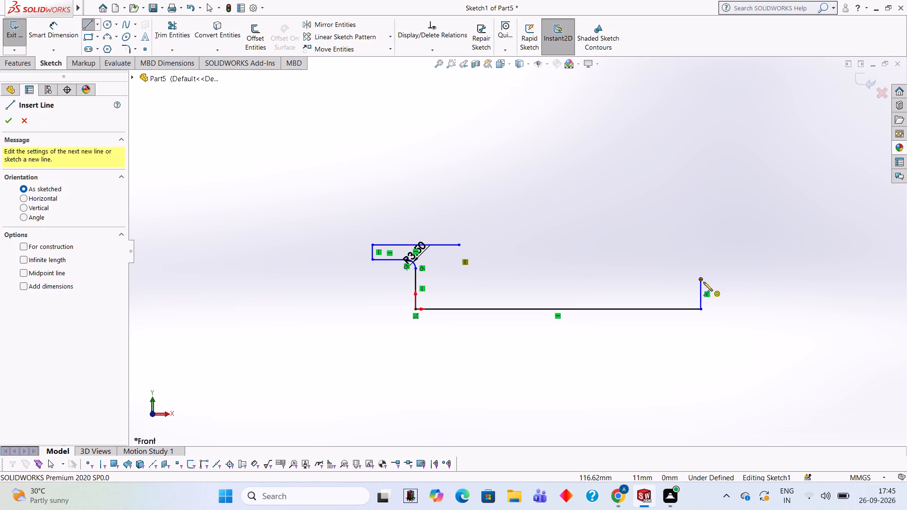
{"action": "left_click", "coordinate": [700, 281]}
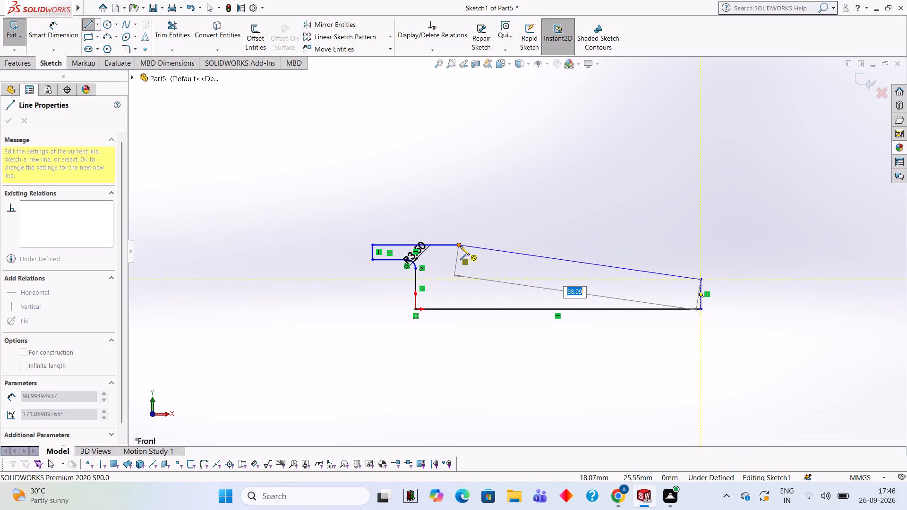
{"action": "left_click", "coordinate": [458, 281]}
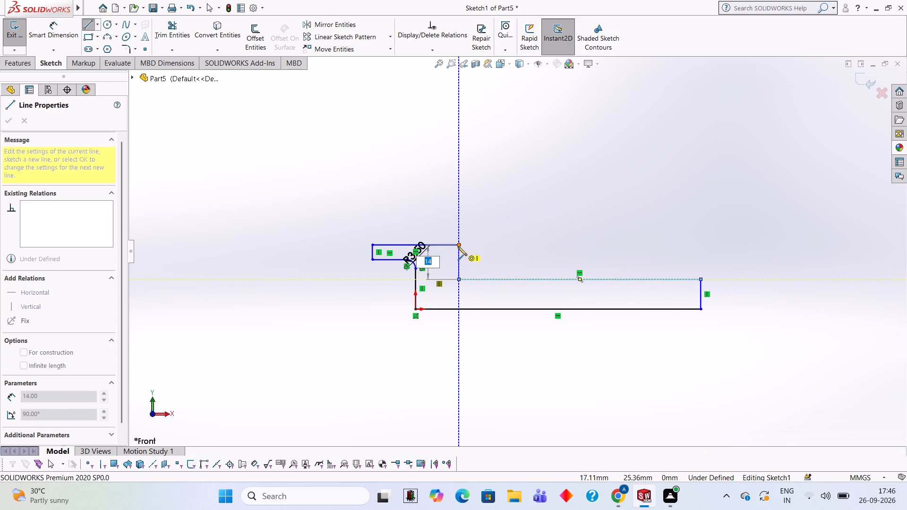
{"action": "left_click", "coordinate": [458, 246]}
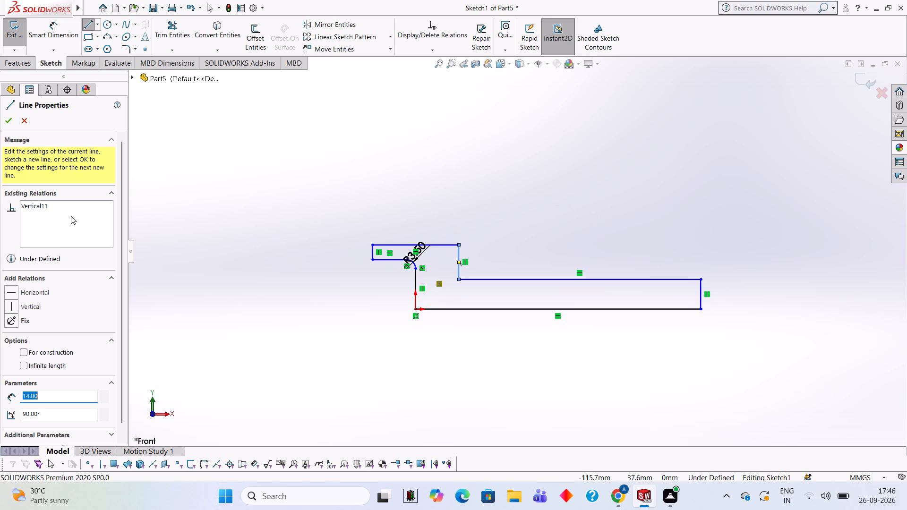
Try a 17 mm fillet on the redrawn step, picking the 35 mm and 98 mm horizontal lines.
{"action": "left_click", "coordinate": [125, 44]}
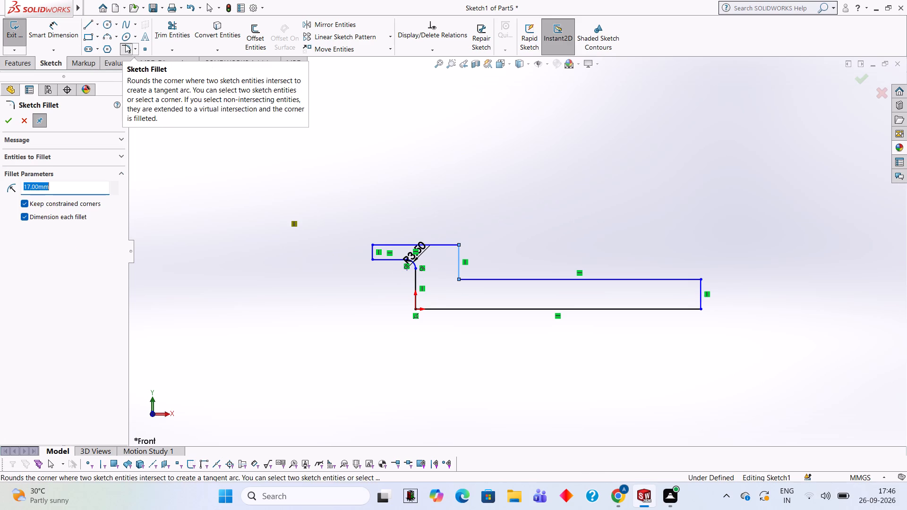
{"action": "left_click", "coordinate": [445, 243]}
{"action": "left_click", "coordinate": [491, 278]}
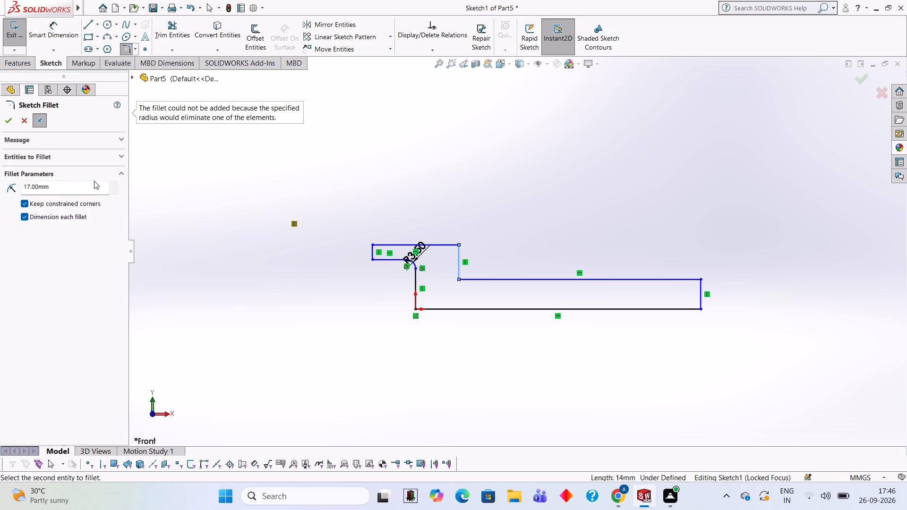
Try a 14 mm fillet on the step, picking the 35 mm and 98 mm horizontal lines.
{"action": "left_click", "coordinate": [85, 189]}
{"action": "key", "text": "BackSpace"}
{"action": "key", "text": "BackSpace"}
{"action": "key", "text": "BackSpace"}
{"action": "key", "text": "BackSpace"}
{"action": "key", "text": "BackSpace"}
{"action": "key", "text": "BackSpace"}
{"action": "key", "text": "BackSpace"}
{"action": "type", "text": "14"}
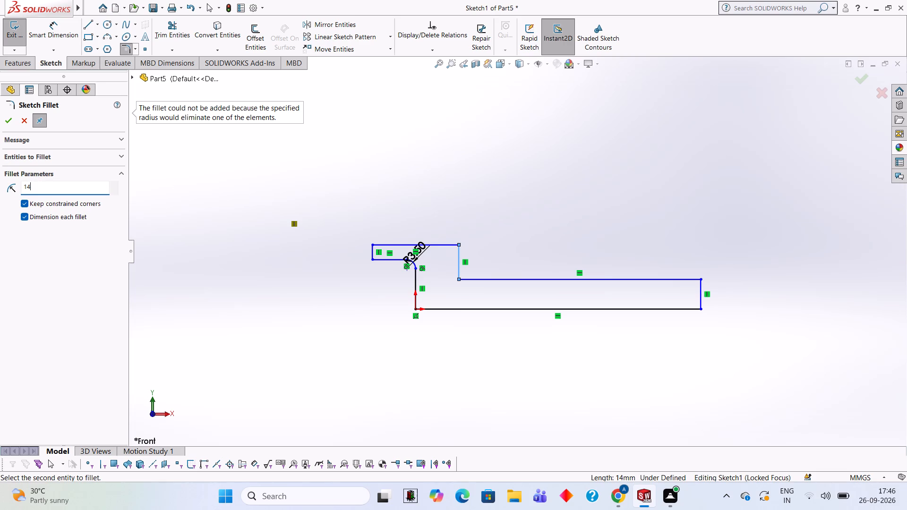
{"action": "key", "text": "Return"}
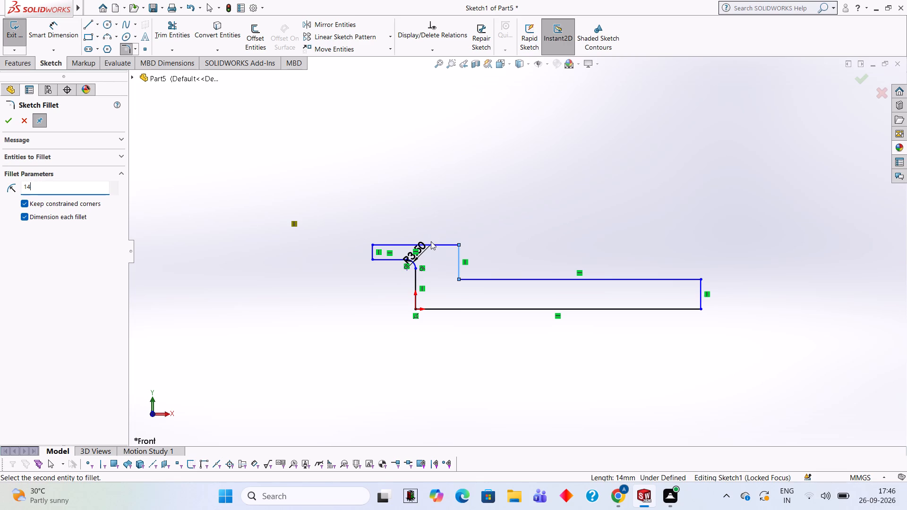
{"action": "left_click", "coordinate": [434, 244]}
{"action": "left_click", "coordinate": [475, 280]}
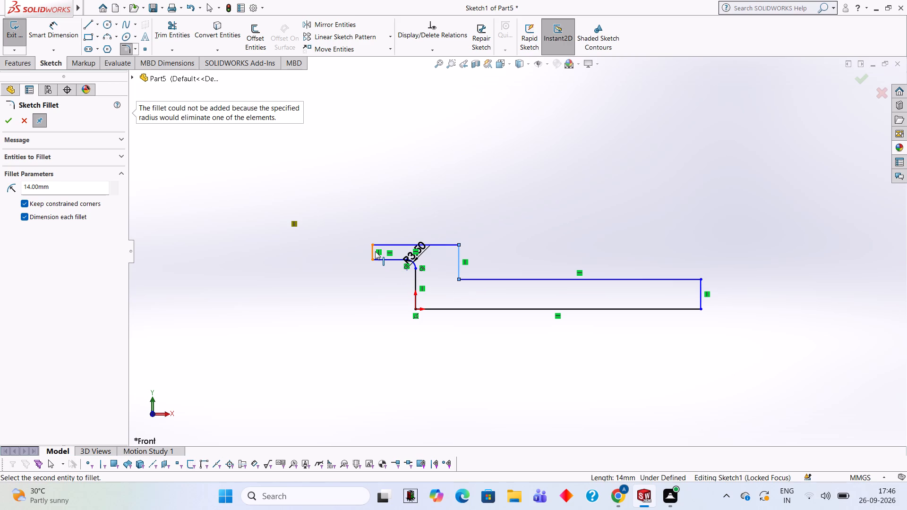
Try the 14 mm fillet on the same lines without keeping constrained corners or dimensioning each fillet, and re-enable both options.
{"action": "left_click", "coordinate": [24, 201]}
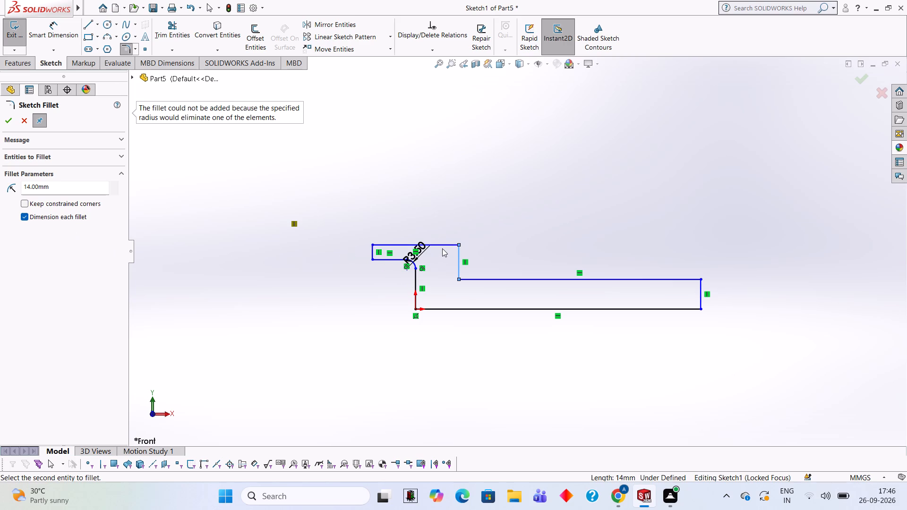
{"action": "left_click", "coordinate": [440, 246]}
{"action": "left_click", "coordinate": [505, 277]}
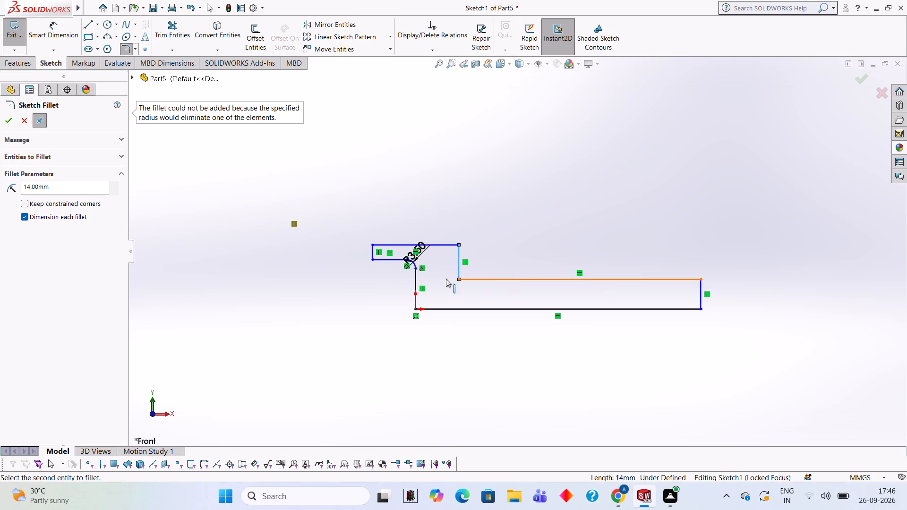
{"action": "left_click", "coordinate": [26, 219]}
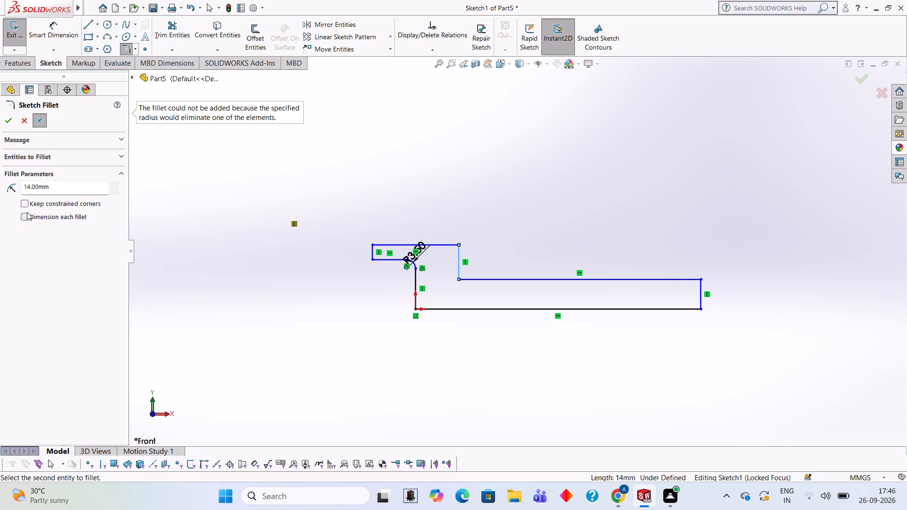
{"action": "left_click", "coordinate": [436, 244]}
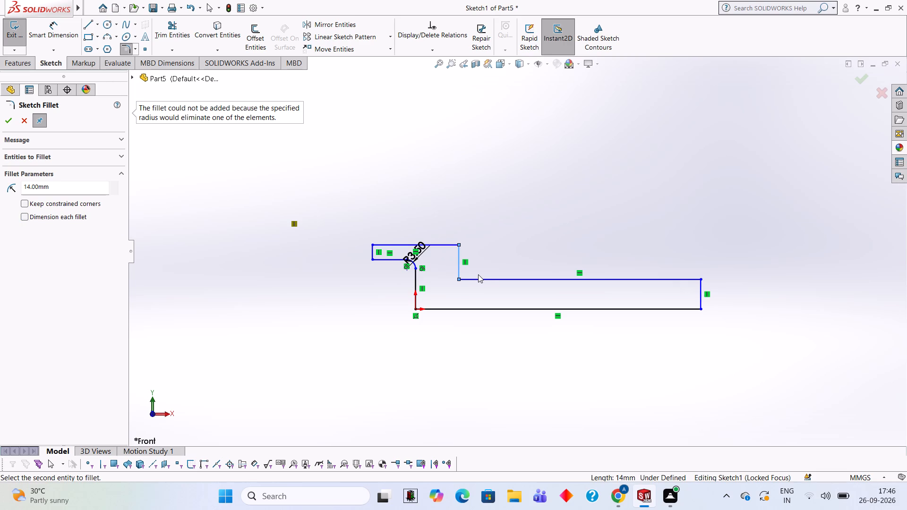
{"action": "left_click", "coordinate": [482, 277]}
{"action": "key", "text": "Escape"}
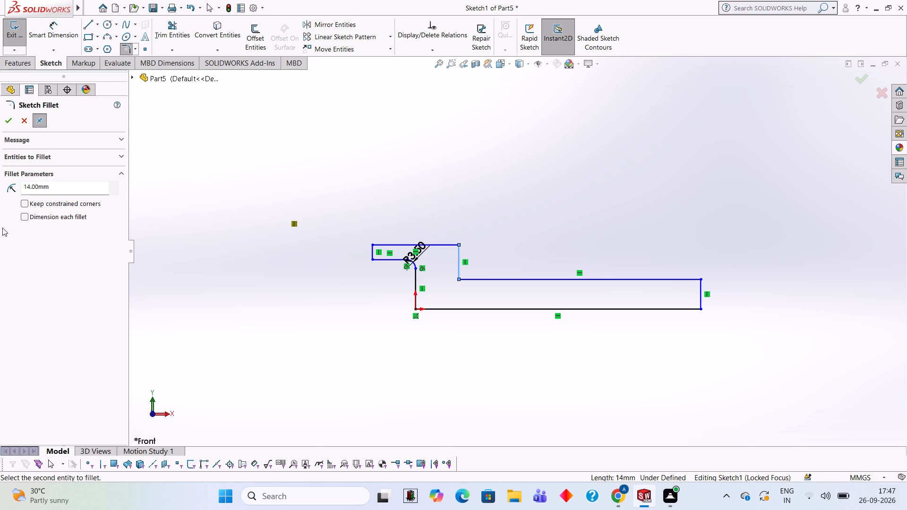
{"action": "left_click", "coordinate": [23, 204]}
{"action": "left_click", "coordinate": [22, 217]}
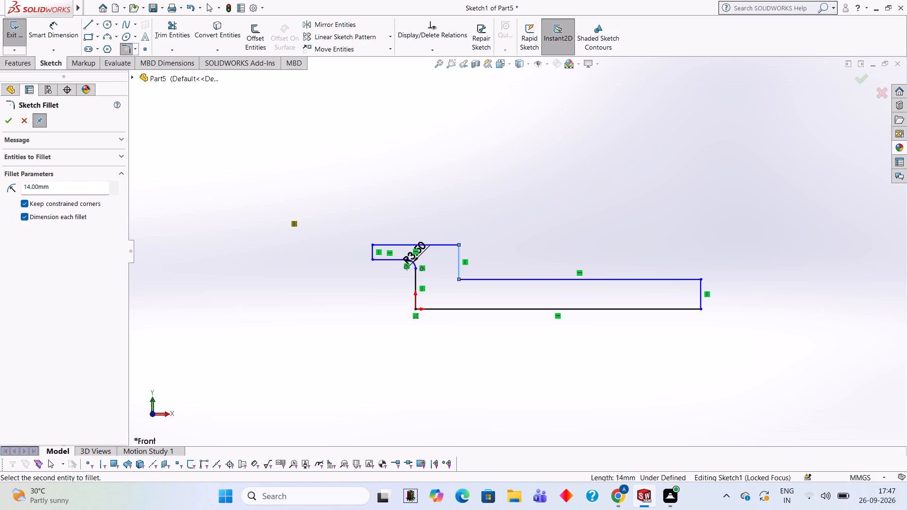
Switch to Calculator and add 17+17 to work out a doubled fillet radius.
{"action": "left_click", "coordinate": [78, 186]}
{"action": "key", "text": "BackSpace"}
{"action": "key", "text": "BackSpace"}
{"action": "key", "text": "BackSpace"}
{"action": "key", "text": "BackSpace"}
{"action": "key", "text": "BackSpace"}
{"action": "key", "text": "BackSpace"}
{"action": "key", "text": "BackSpace"}
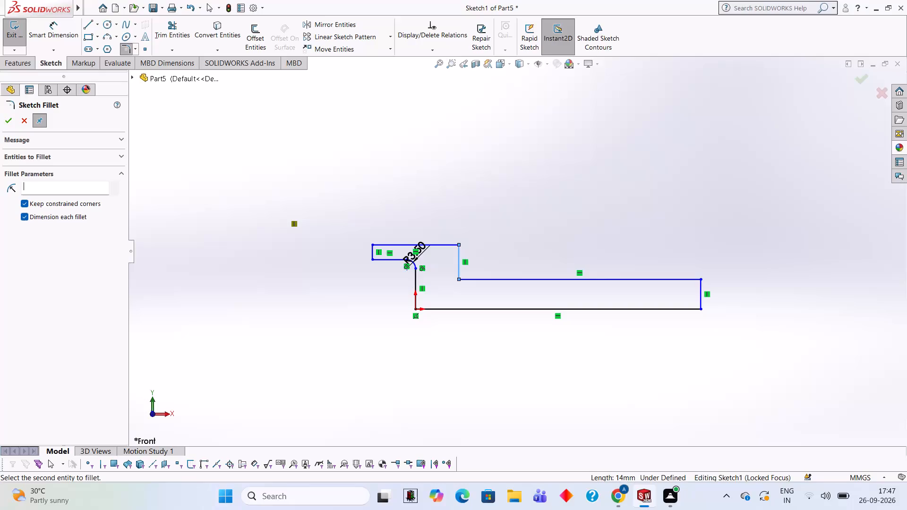
{"action": "type", "text": "17+17"}
{"action": "key", "text": "Return"}
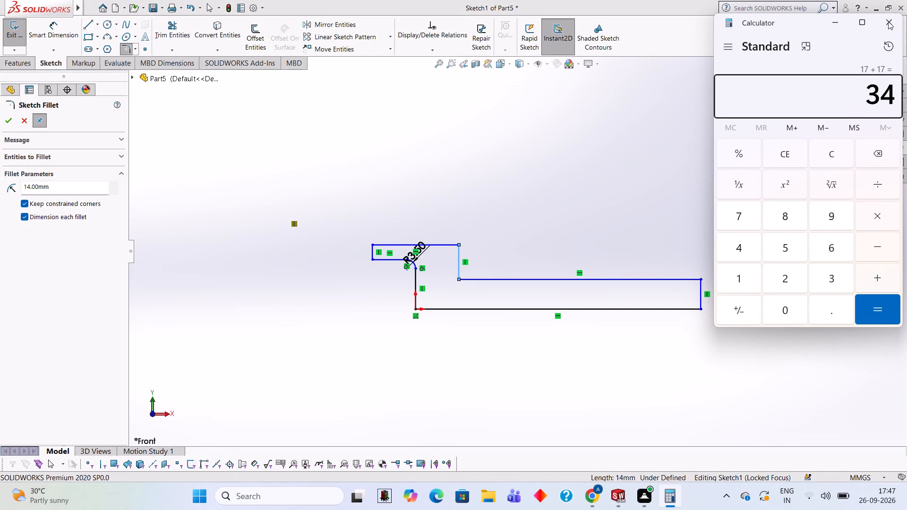
{"action": "left_click", "coordinate": [888, 21]}
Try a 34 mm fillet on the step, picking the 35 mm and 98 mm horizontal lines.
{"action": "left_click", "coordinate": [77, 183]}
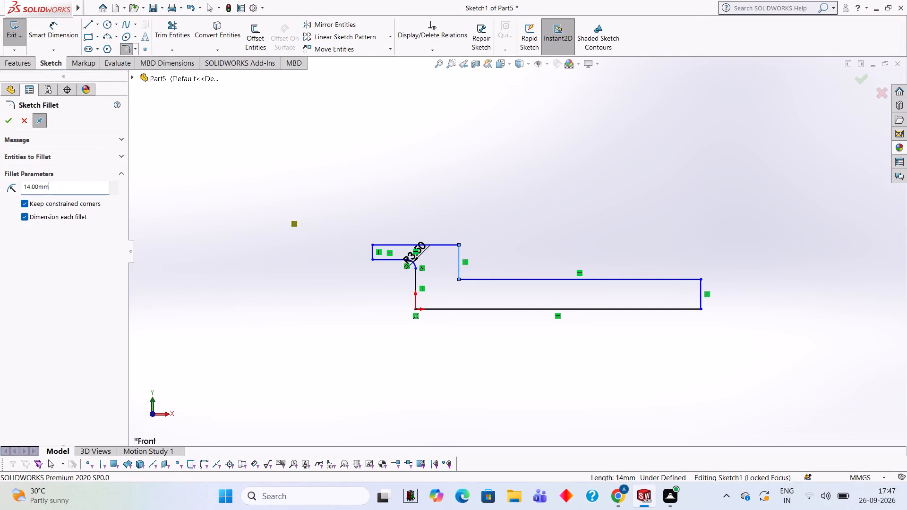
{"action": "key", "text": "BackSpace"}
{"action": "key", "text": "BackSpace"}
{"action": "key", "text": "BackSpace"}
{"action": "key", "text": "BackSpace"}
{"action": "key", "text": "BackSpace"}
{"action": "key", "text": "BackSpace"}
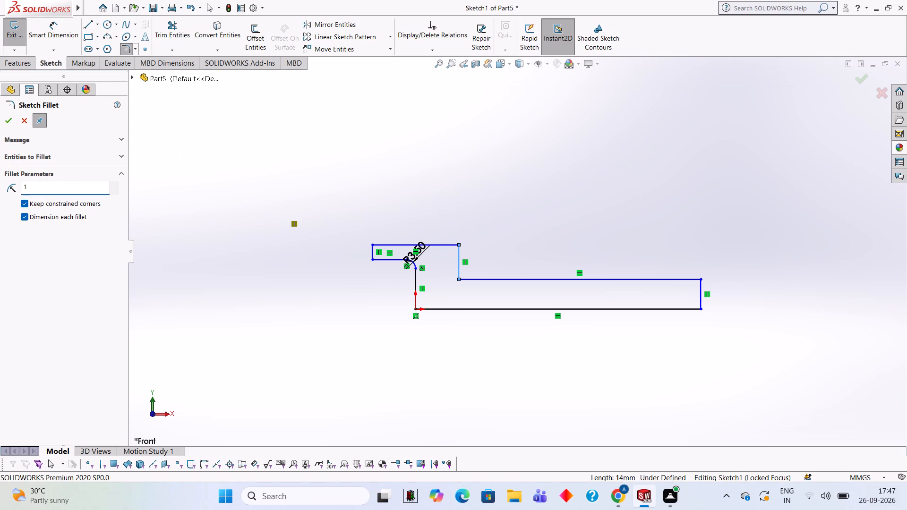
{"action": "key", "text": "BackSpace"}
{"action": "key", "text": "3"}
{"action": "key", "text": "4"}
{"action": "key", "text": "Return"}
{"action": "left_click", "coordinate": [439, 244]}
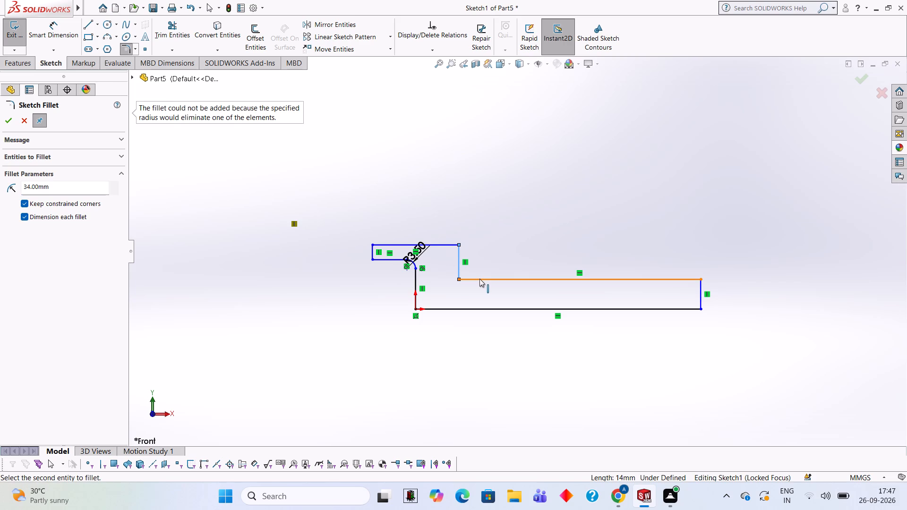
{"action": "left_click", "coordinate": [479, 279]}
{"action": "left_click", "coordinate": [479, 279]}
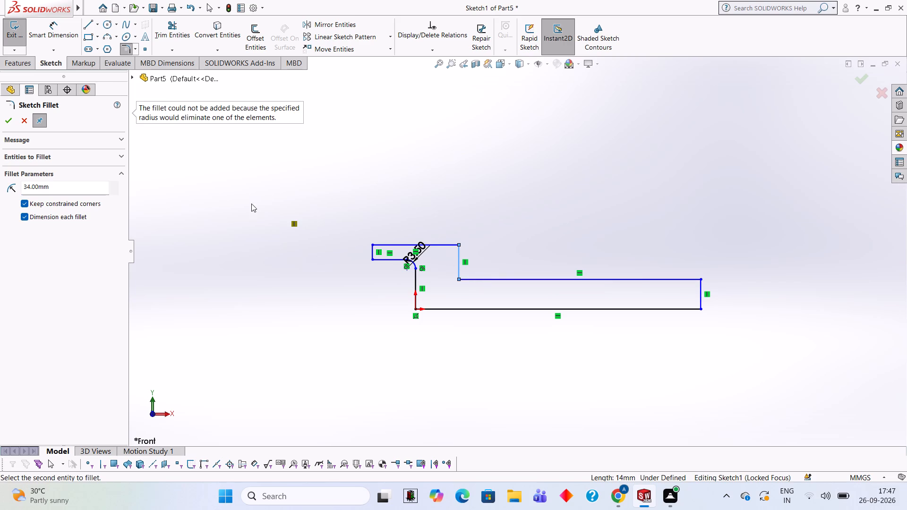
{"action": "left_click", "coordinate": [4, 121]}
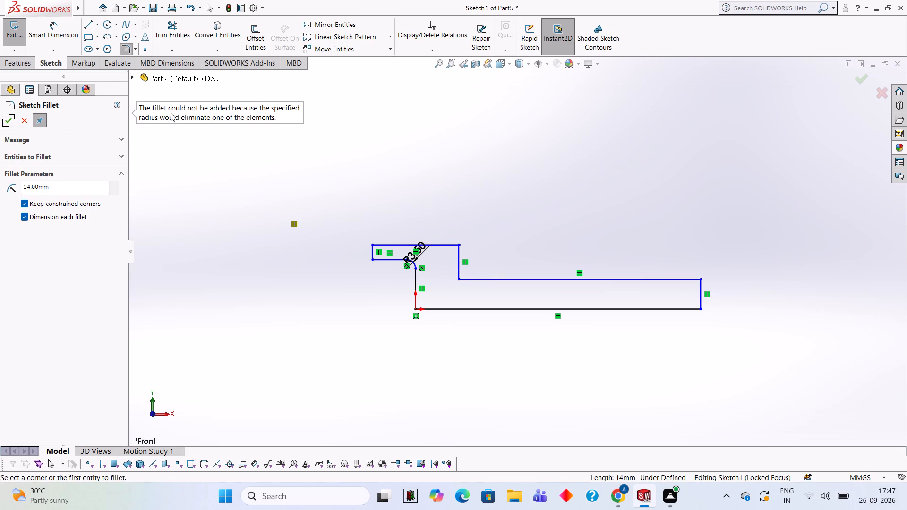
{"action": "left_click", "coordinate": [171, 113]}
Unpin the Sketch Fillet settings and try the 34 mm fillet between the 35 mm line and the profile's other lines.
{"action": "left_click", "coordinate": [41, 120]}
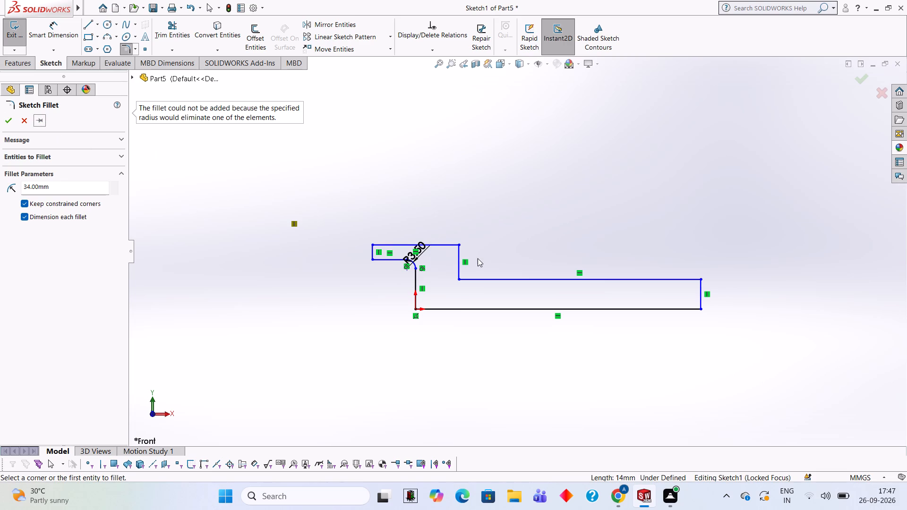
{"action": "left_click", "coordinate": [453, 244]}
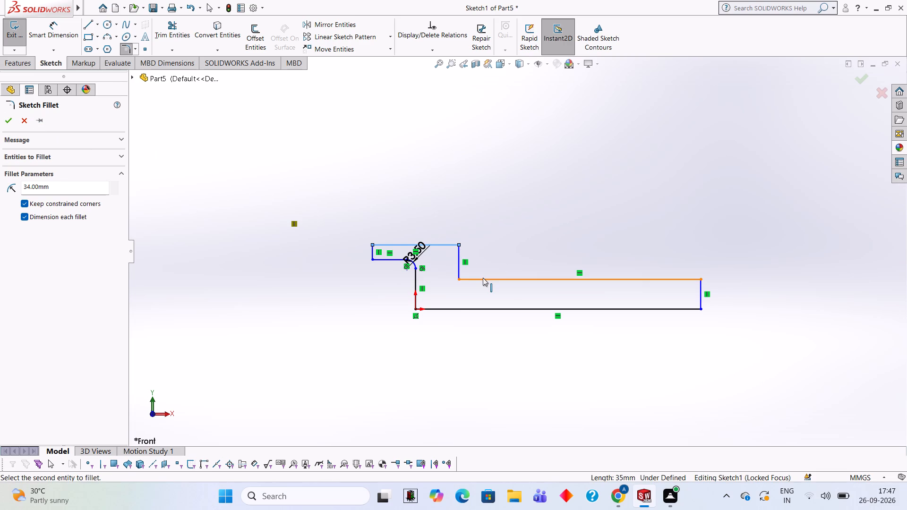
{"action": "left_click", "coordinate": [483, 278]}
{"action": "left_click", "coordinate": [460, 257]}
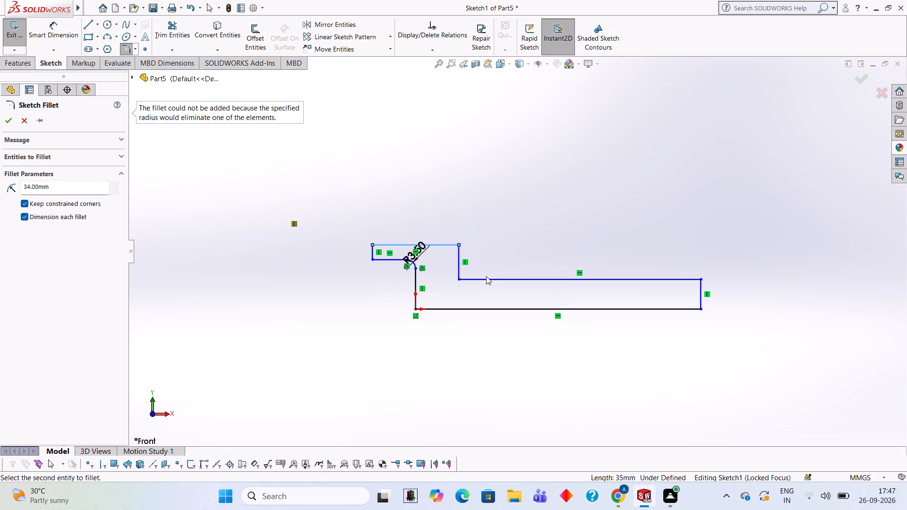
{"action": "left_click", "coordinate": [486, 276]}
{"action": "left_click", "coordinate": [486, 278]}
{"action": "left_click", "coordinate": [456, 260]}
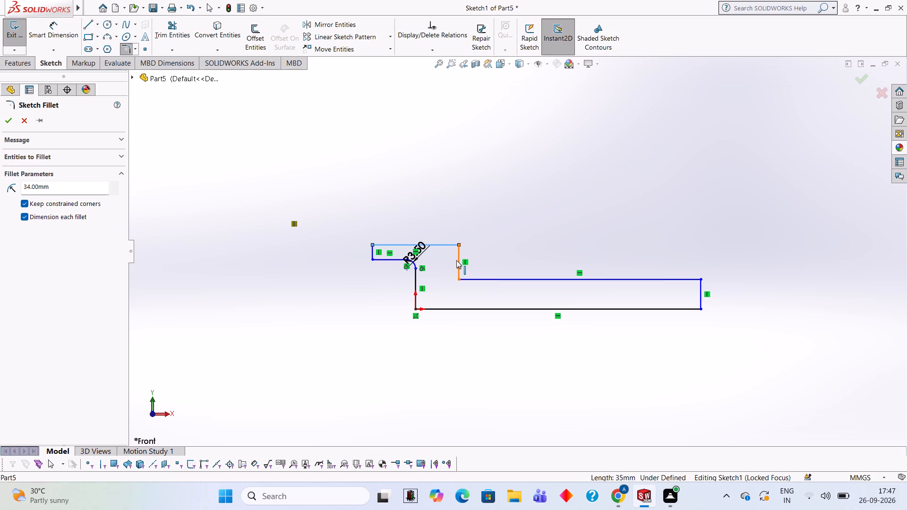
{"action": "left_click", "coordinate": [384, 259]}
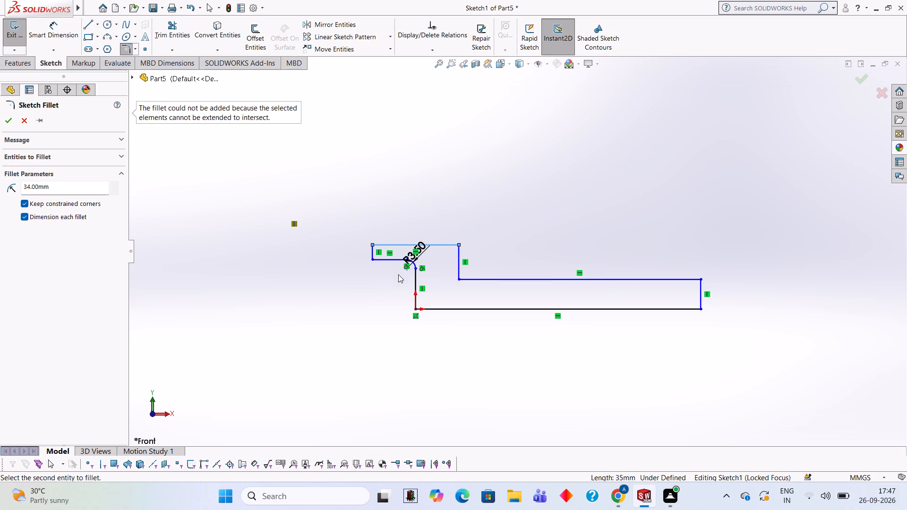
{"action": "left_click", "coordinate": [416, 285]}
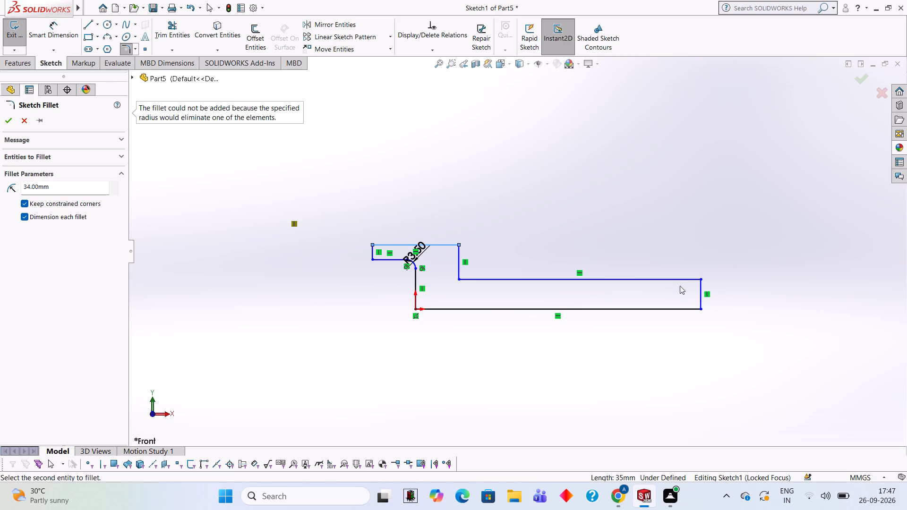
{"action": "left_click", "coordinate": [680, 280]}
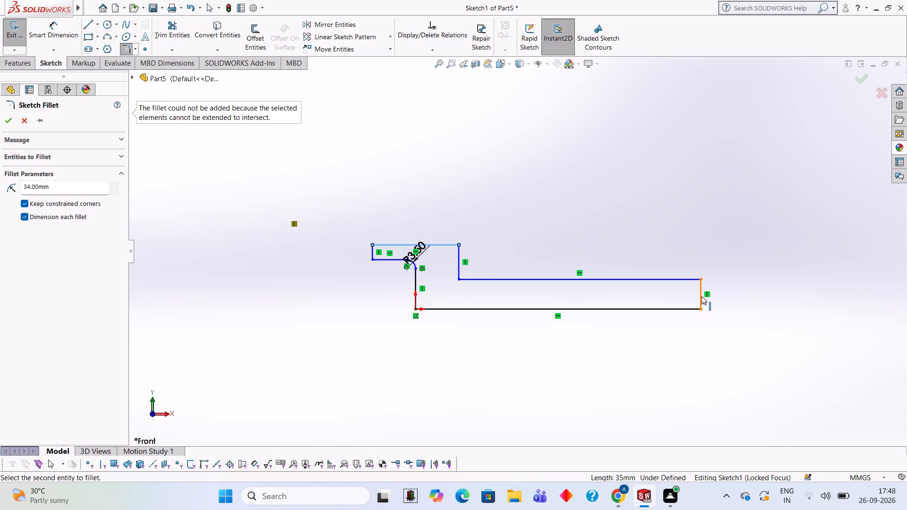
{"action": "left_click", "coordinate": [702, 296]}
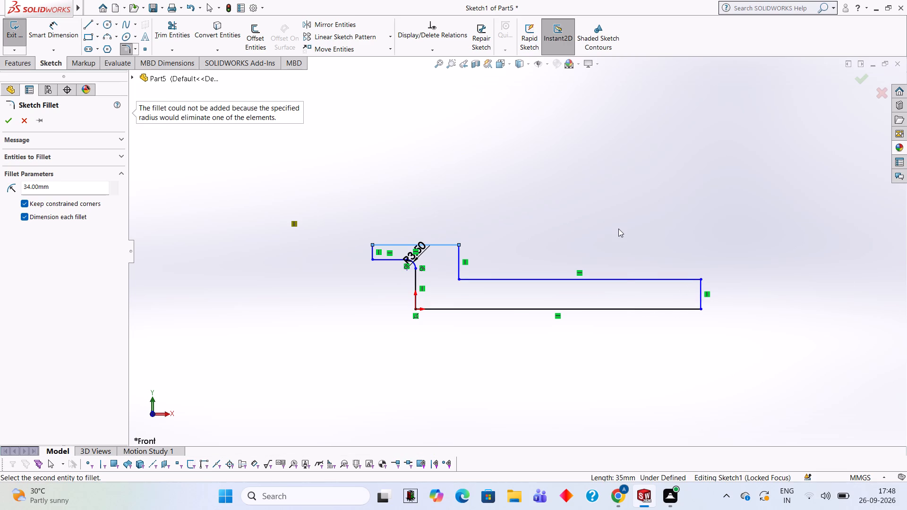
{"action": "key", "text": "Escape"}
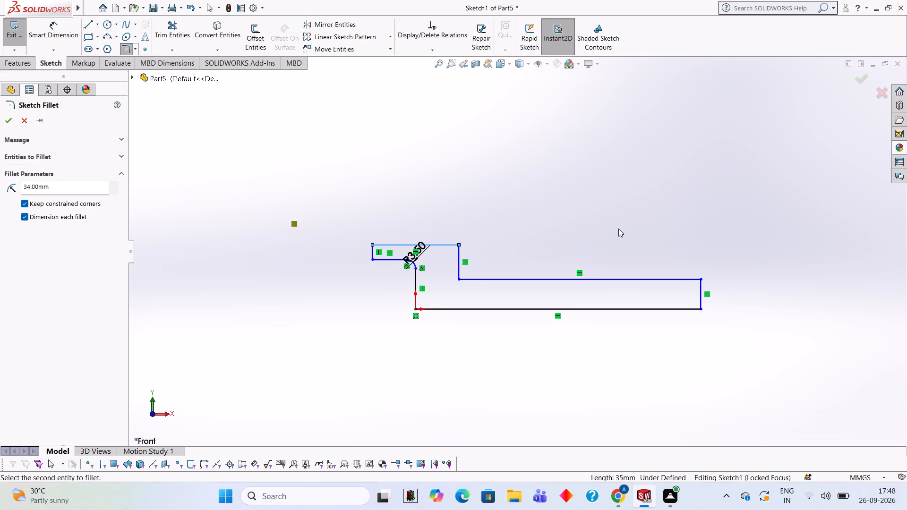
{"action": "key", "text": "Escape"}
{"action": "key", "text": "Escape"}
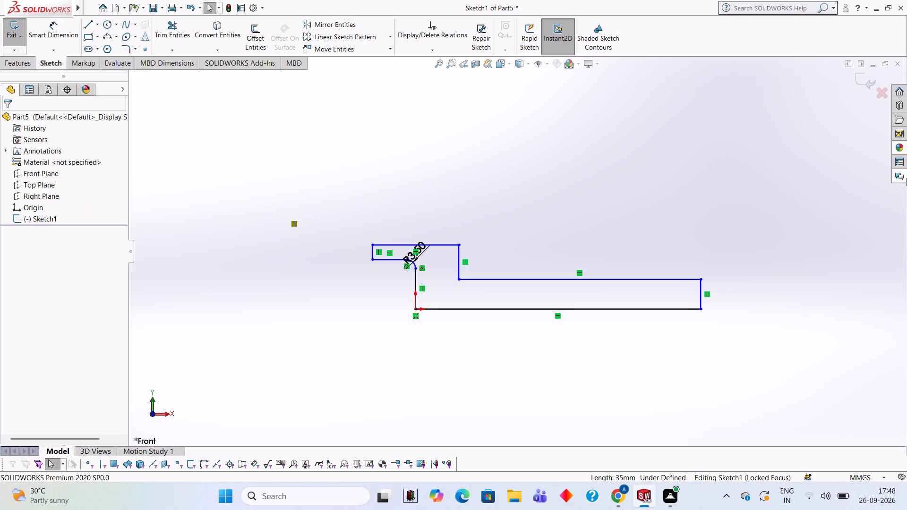
Exit the stepped profile sketch, keeping its geometry, and clear the selection.
{"action": "left_click", "coordinate": [867, 82]}
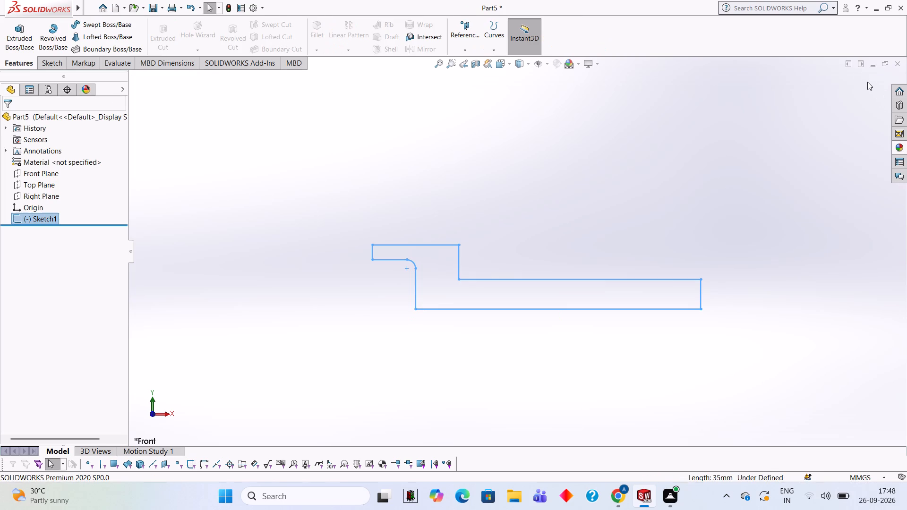
{"action": "key", "text": "Escape"}
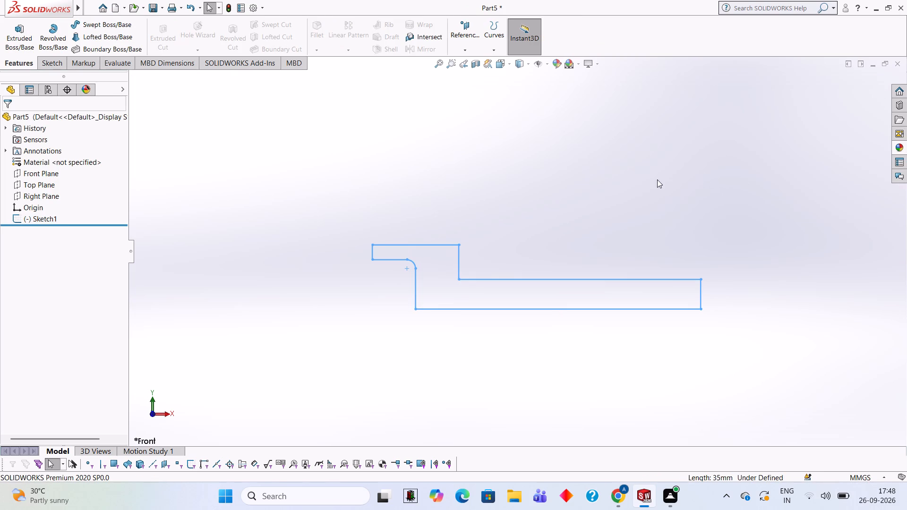
{"action": "key", "text": "Escape"}
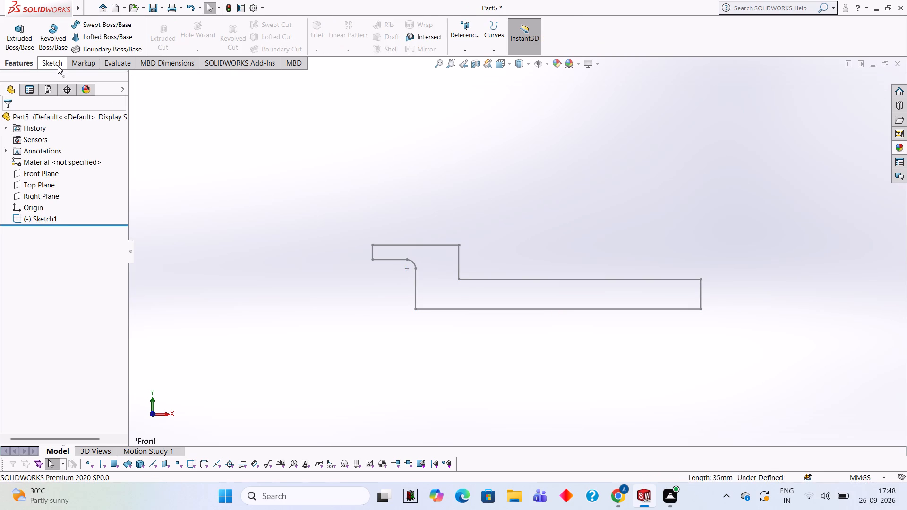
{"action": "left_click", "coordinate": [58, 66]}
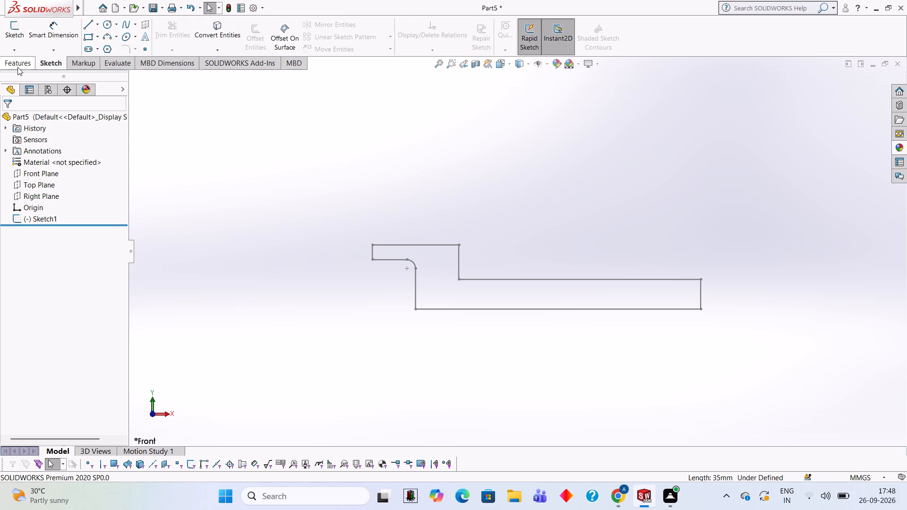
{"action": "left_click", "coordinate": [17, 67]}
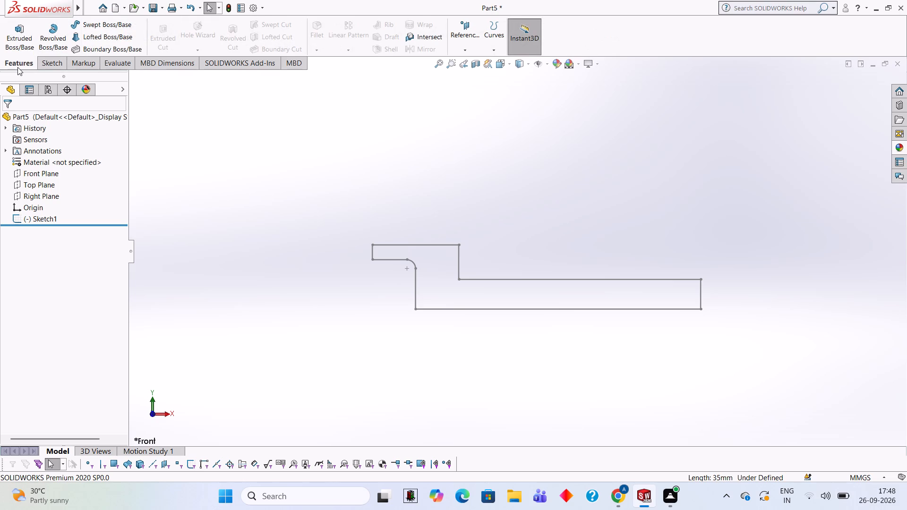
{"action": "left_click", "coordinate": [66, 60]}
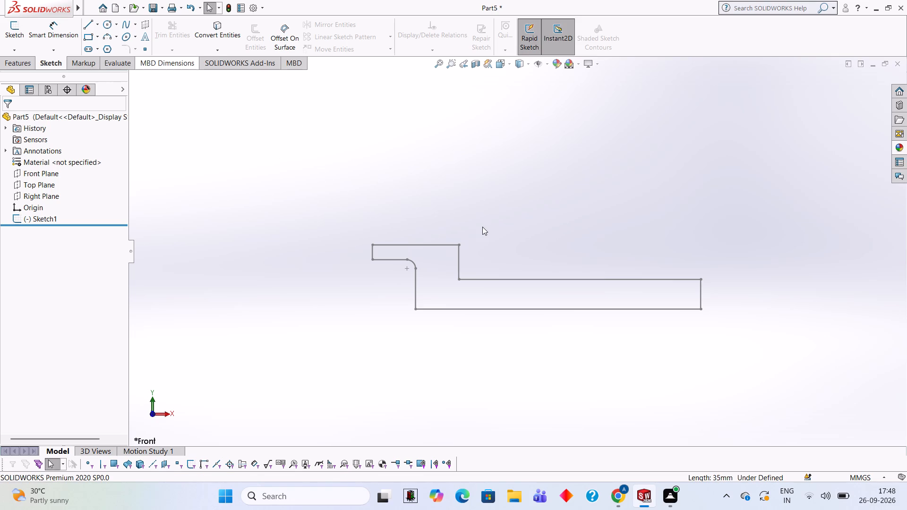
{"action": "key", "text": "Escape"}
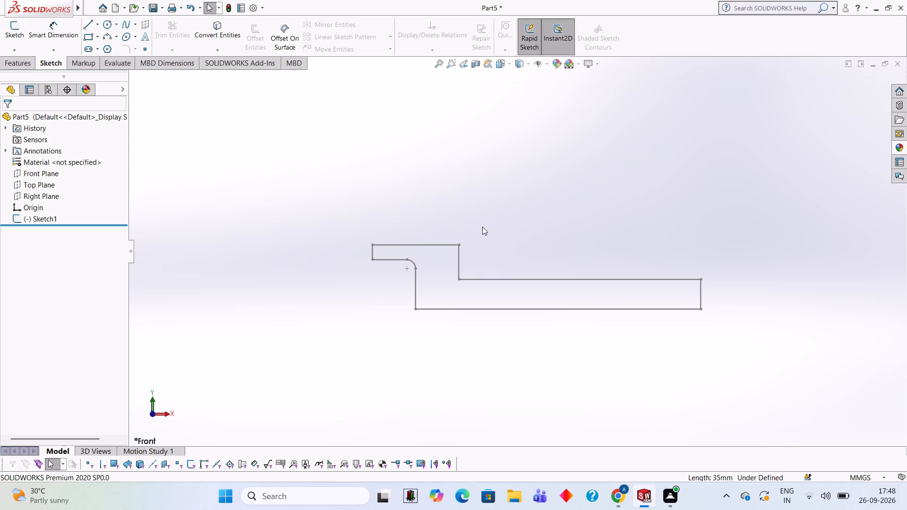
Undo the sketch exit to resume editing the stepped profile.
{"action": "key", "text": "ctrl+z"}
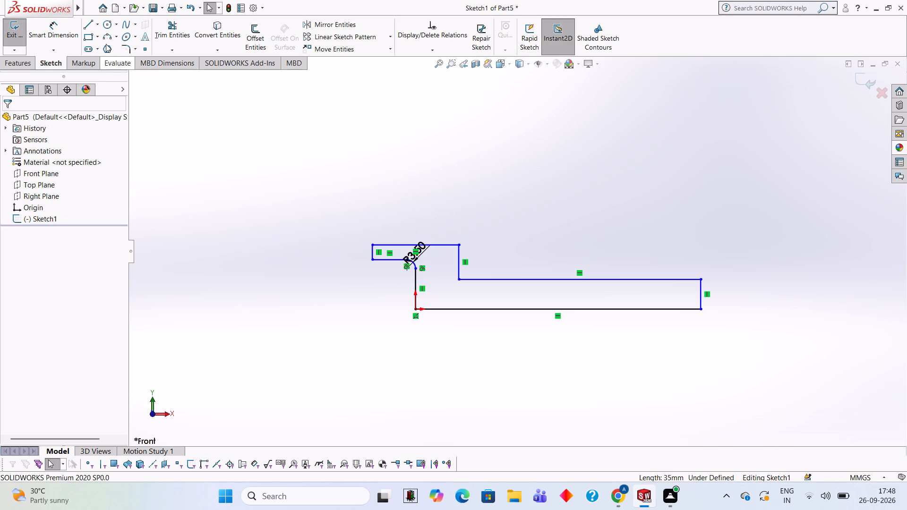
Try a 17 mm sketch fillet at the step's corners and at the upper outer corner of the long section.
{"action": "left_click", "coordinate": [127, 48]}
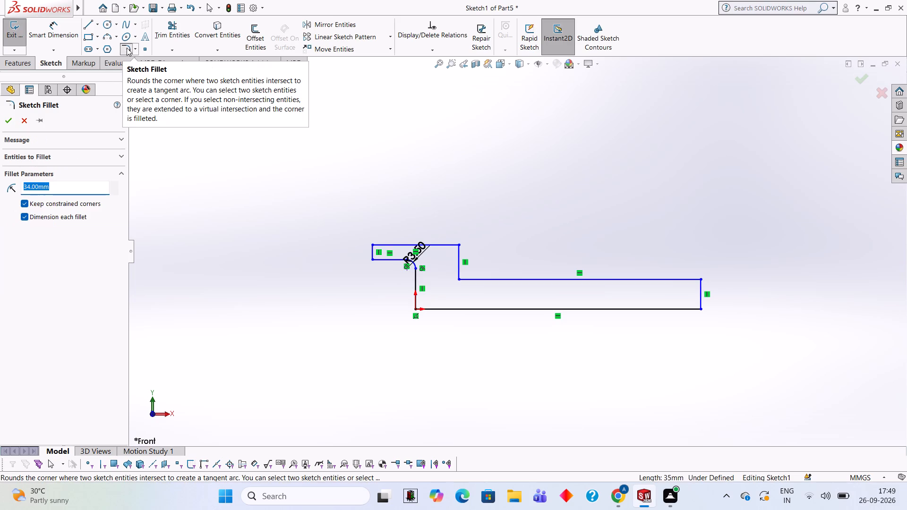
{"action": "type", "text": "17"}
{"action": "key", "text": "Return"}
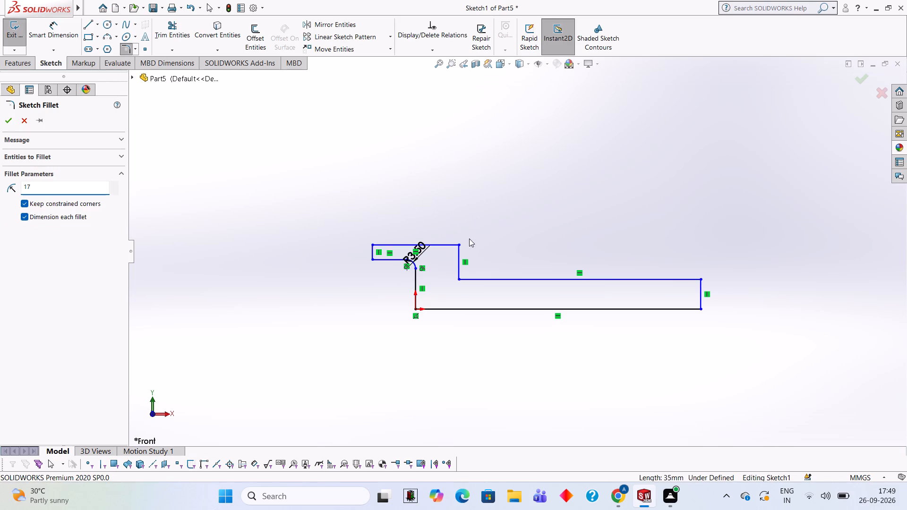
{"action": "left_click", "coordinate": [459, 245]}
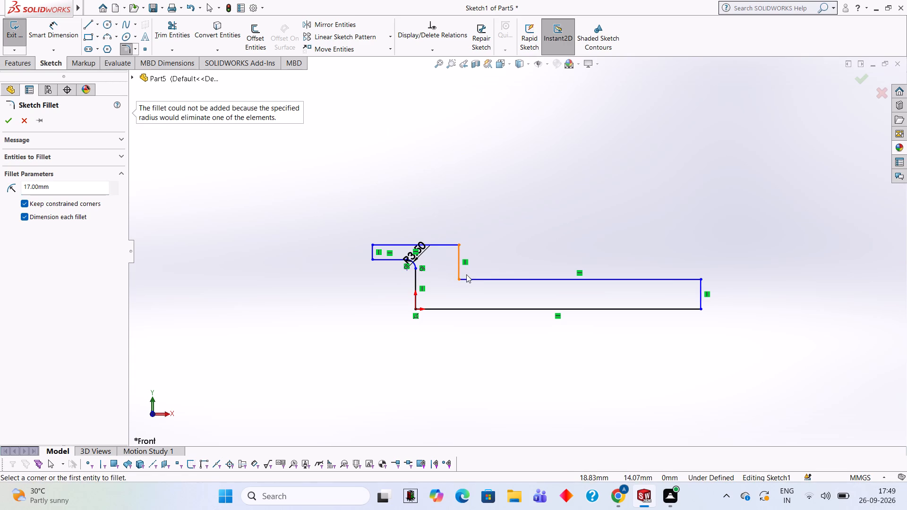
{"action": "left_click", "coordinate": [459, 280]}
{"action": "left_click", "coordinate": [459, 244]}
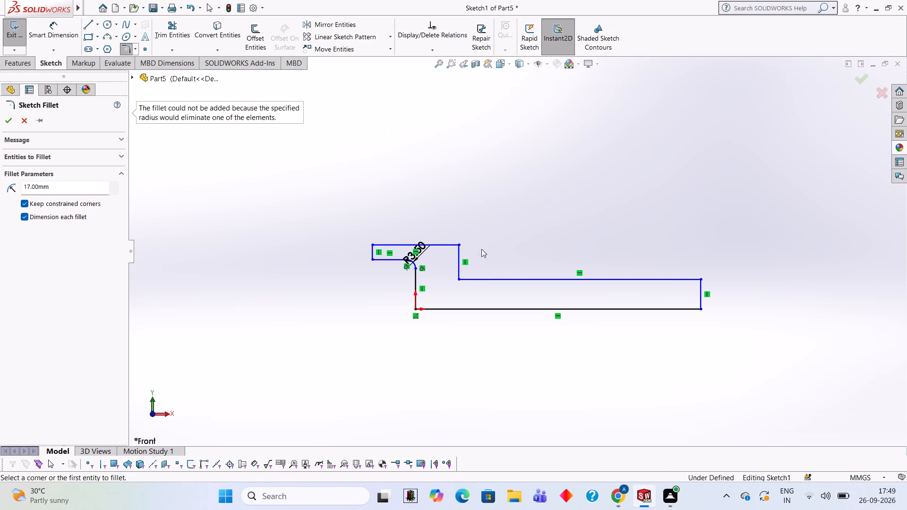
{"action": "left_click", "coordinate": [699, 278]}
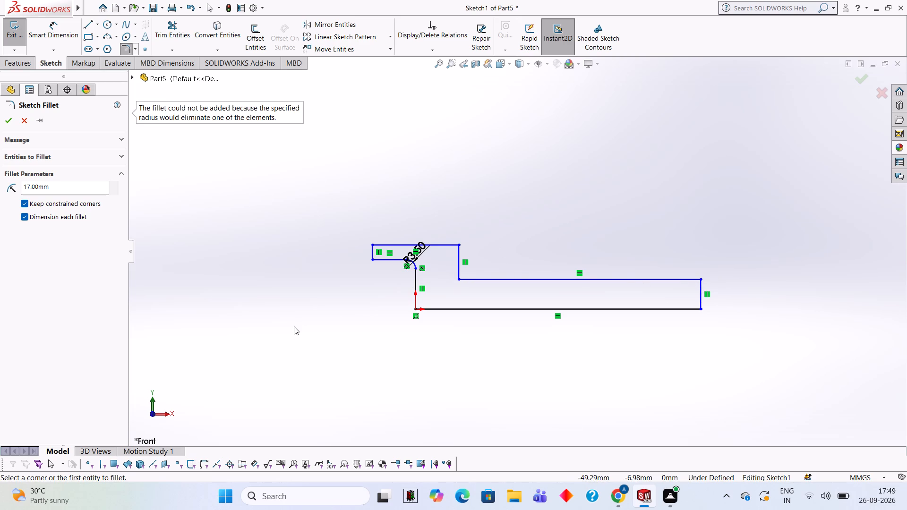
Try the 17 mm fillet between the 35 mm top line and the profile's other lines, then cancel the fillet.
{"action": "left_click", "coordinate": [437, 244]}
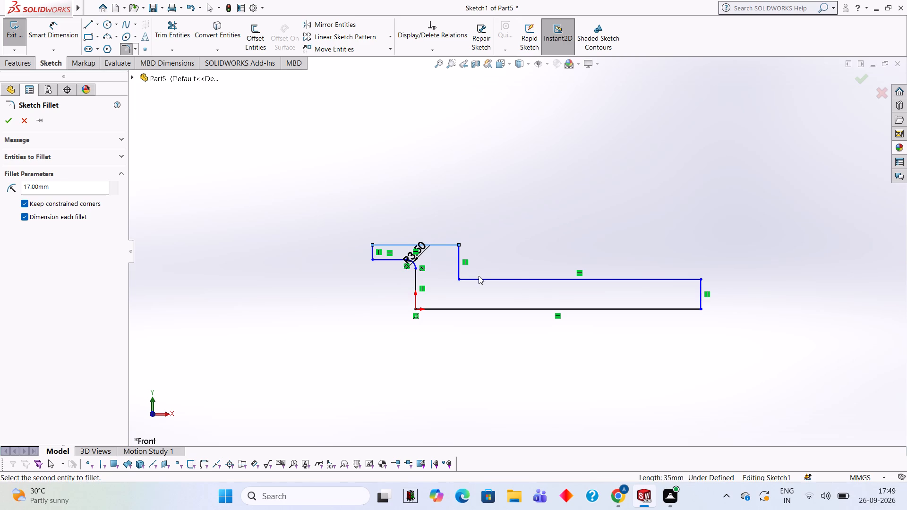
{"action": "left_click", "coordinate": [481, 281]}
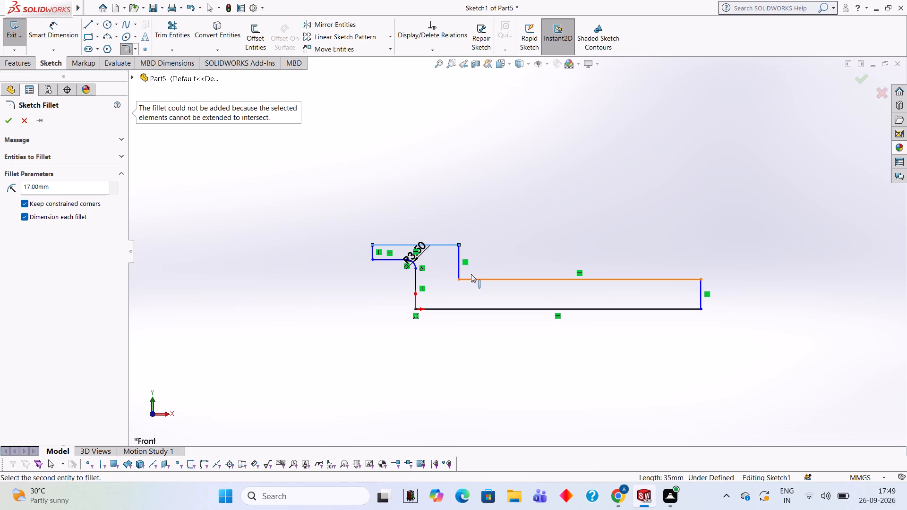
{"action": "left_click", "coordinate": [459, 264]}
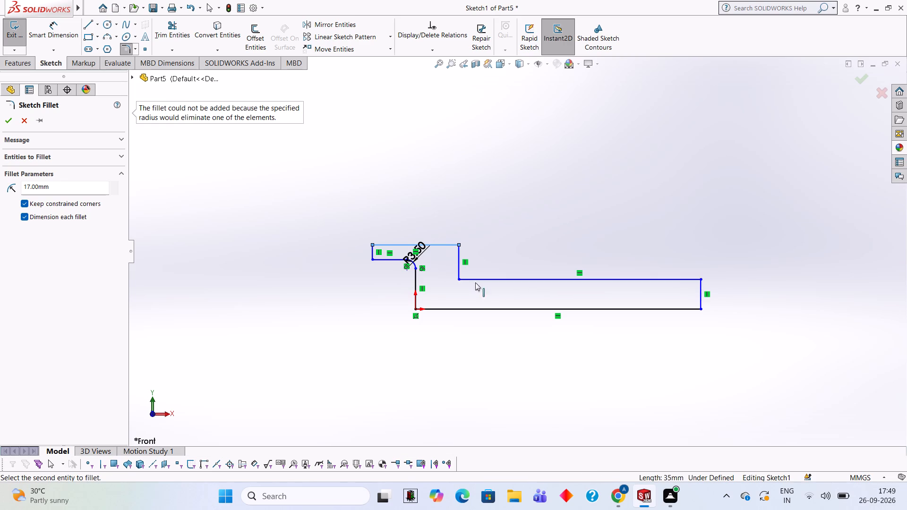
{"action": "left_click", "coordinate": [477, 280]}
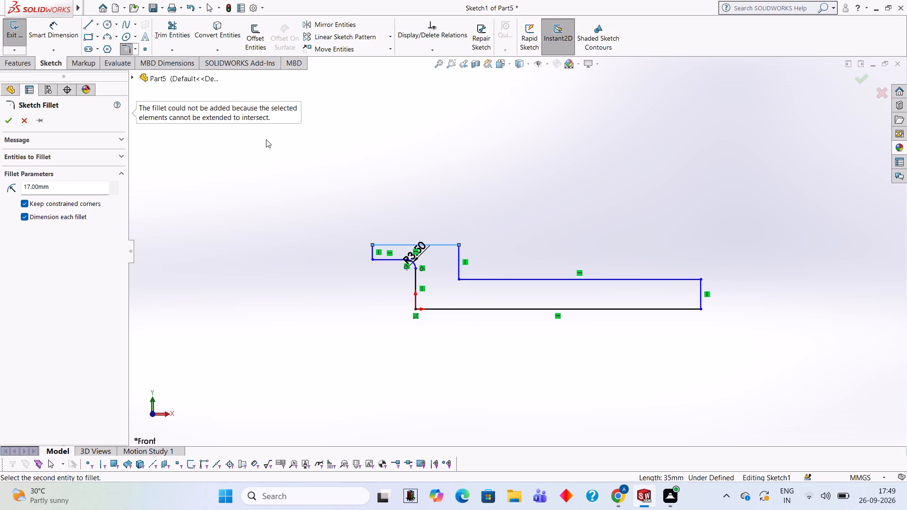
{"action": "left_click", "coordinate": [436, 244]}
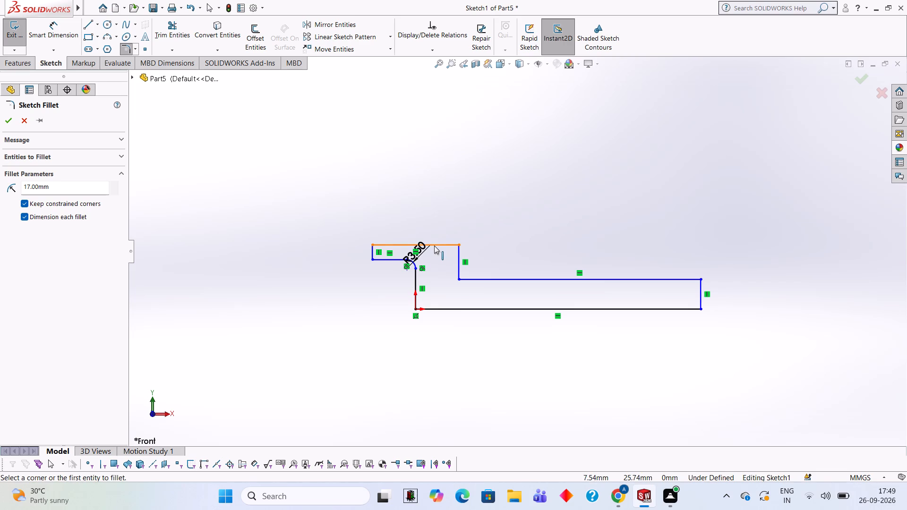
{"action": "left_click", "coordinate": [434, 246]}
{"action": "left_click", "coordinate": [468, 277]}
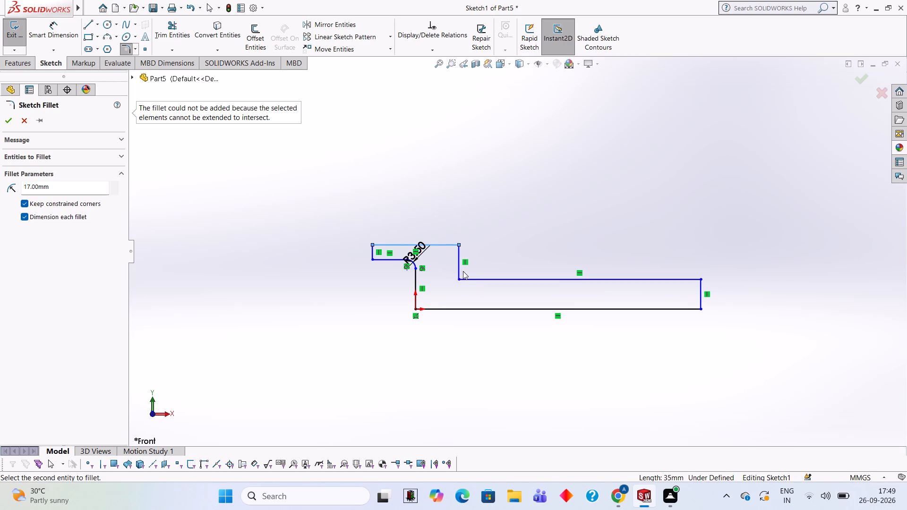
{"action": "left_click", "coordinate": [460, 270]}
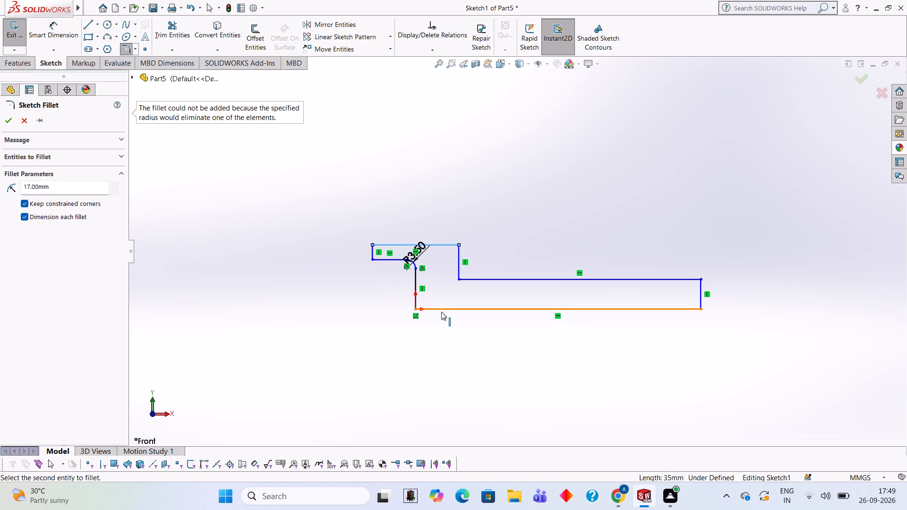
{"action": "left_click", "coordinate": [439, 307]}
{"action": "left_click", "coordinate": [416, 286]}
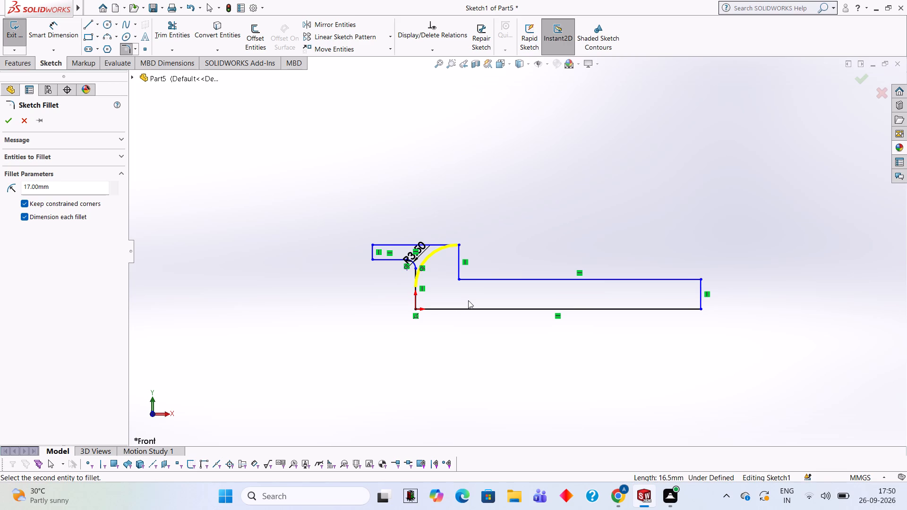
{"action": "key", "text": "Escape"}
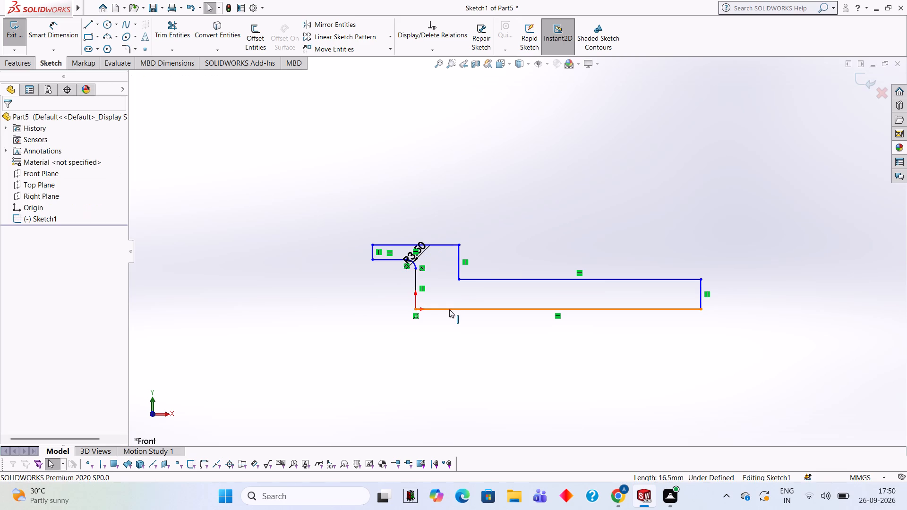
Trim away the profile's 35 mm top line, undoing the extra trim of the step's short vertical line.
{"action": "left_click", "coordinate": [167, 43]}
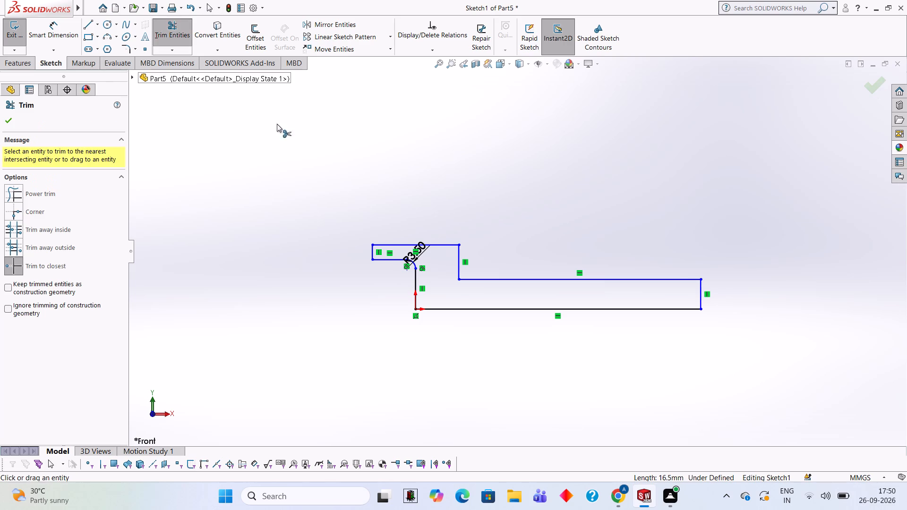
{"action": "left_click", "coordinate": [401, 243]}
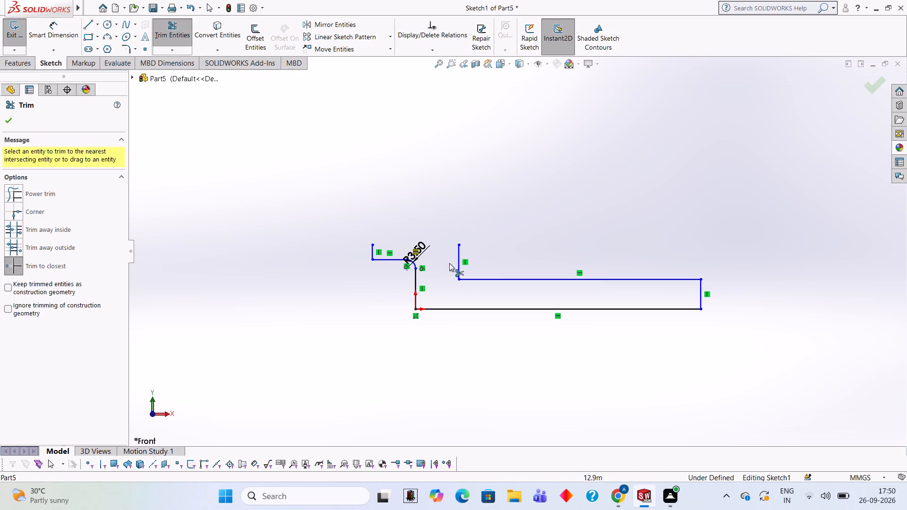
{"action": "left_click", "coordinate": [456, 259]}
{"action": "key", "text": "ctrl+z"}
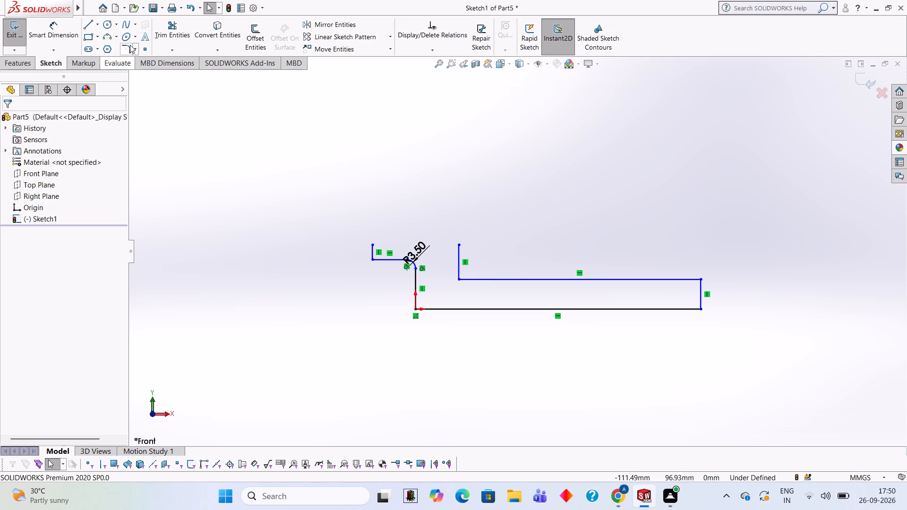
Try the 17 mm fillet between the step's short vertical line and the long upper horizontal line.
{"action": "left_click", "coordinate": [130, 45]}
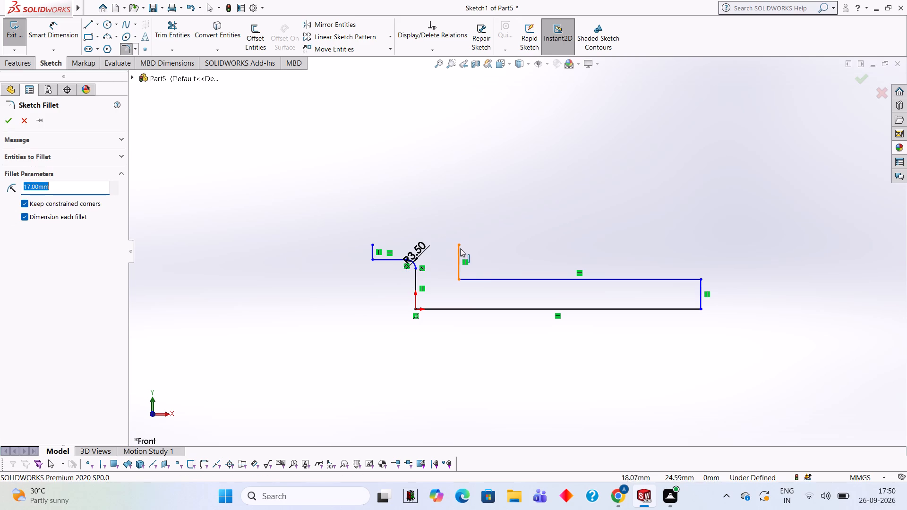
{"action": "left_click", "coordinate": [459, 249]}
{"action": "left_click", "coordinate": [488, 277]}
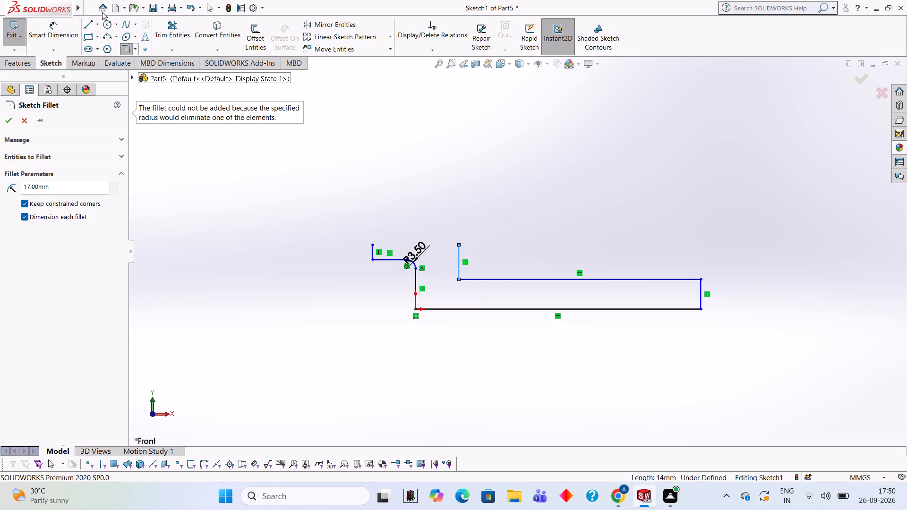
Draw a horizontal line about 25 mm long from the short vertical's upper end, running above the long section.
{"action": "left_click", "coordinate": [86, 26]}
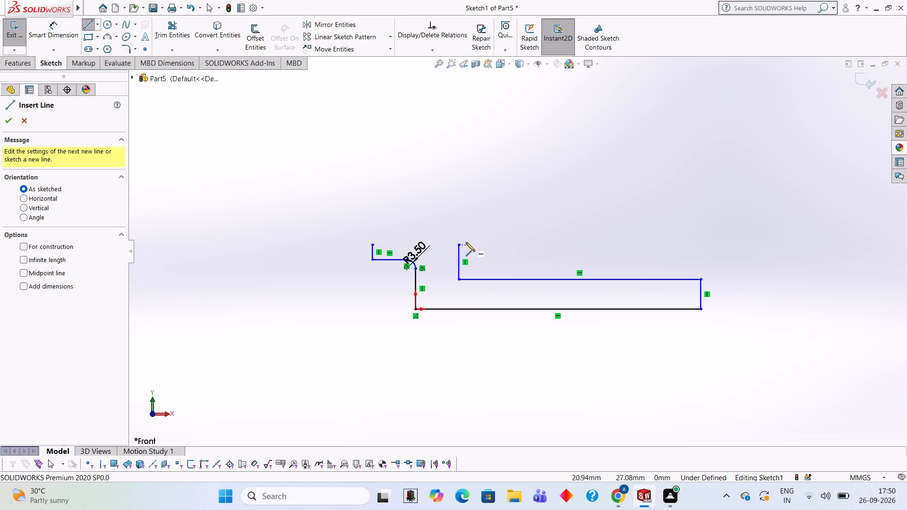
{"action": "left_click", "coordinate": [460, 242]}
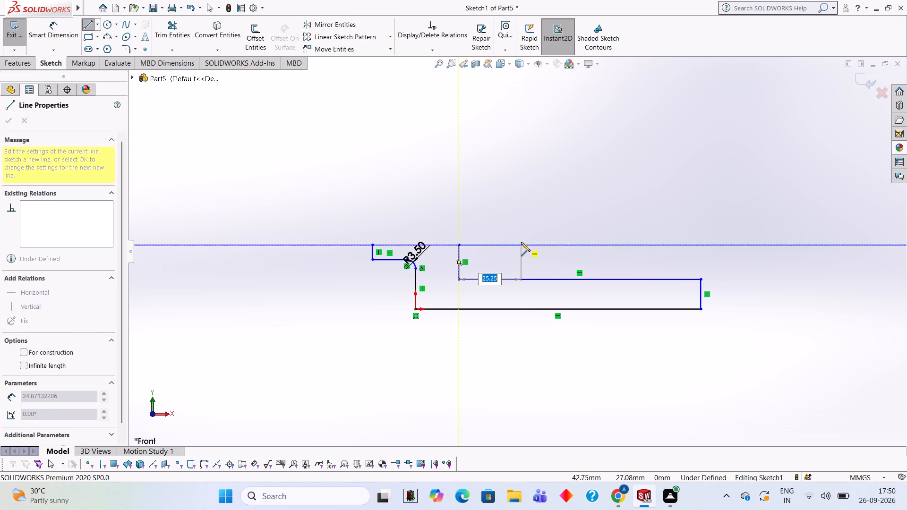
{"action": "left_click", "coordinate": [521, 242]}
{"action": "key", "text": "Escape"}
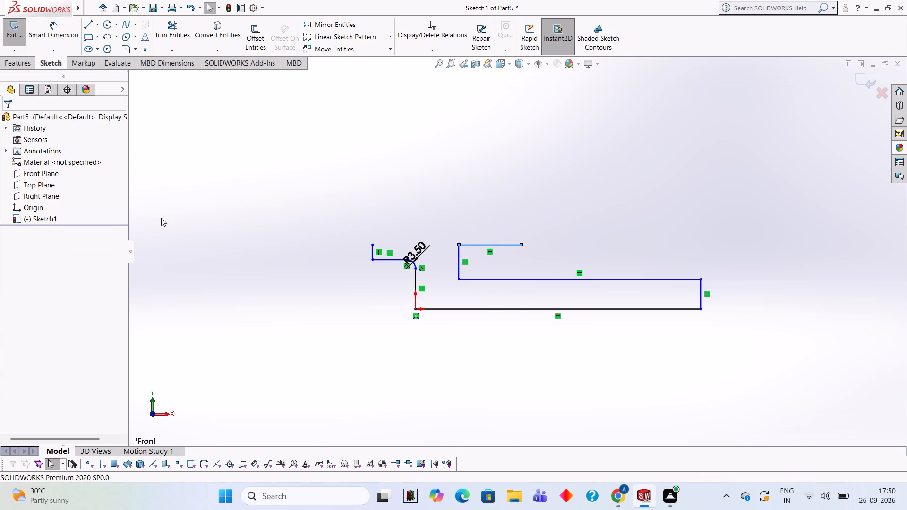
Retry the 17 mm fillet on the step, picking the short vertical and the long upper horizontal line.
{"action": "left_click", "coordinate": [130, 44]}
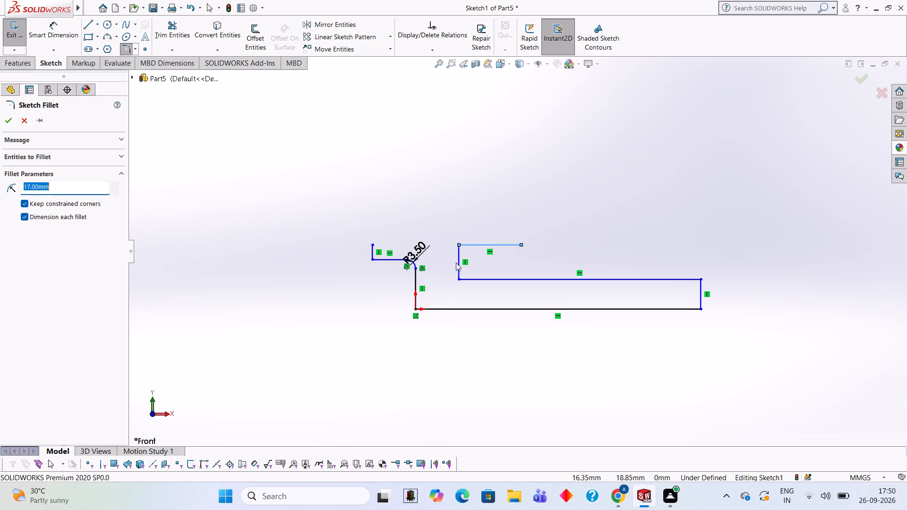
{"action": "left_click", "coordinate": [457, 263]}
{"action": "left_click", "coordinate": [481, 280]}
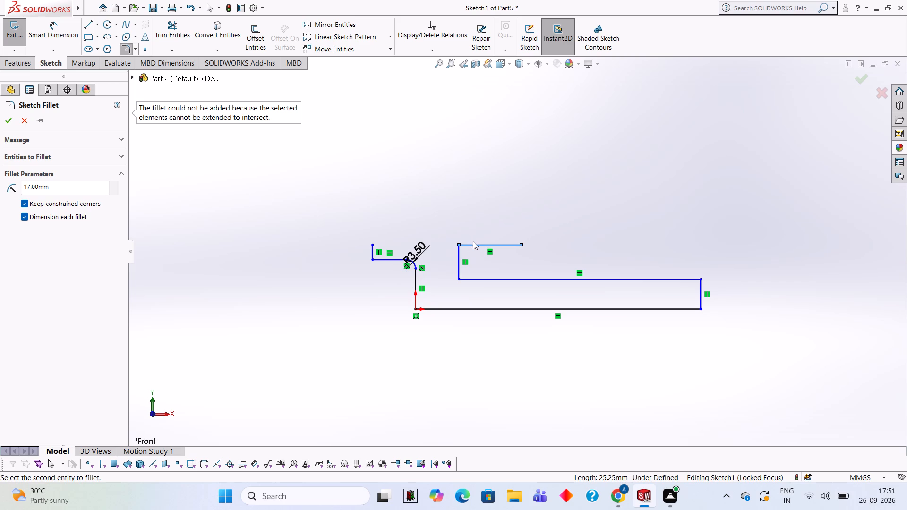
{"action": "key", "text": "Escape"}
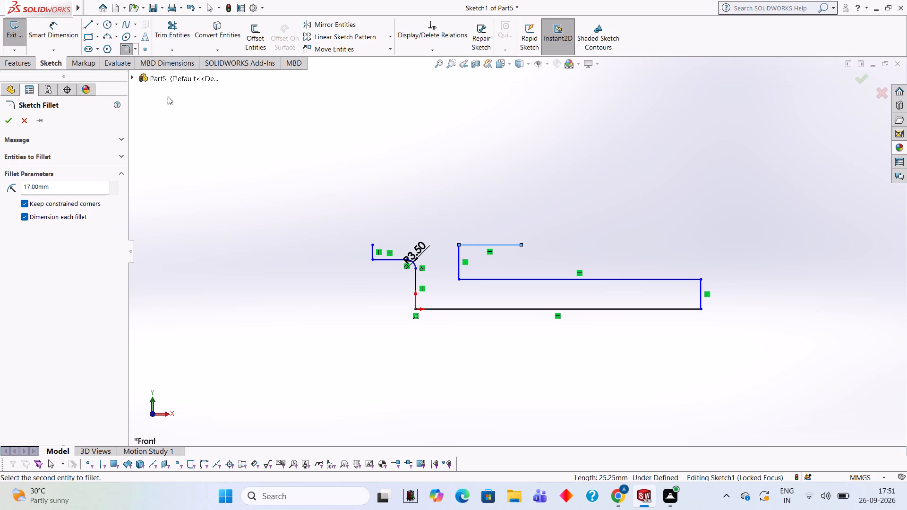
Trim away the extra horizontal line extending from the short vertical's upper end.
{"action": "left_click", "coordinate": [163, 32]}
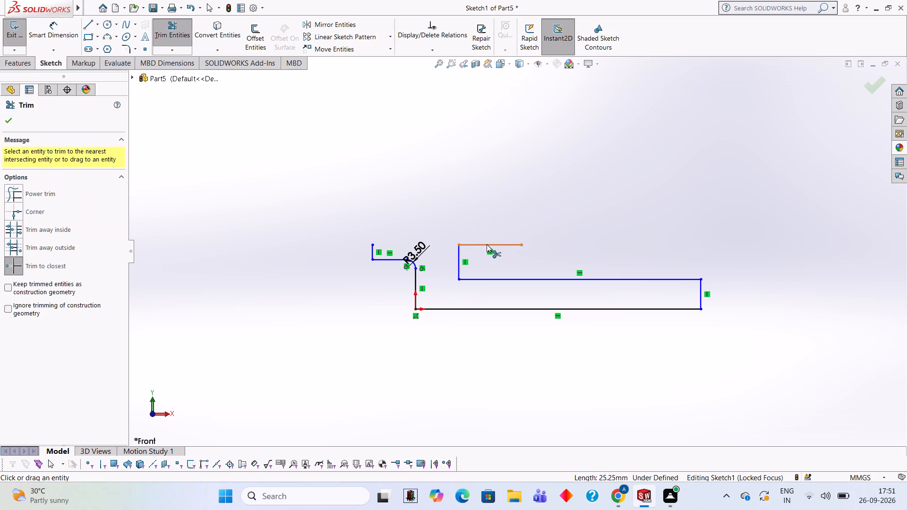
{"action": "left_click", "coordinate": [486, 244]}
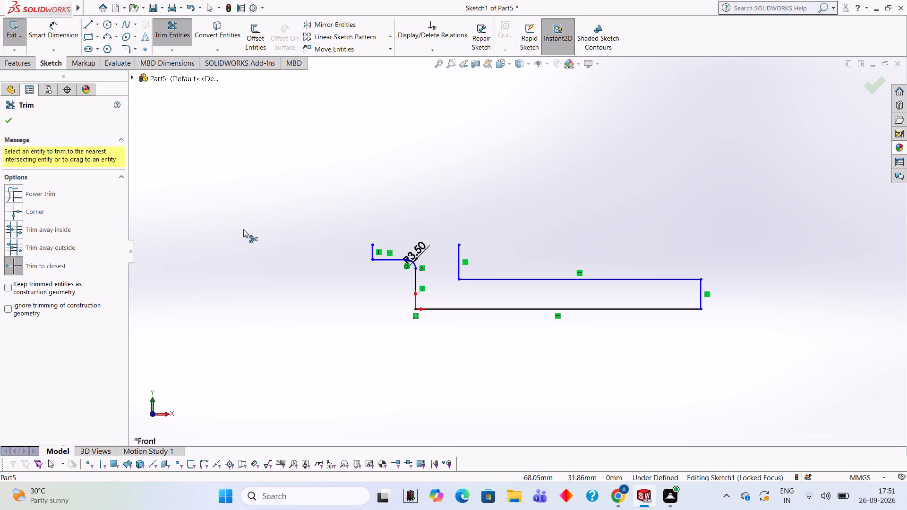
Draw a 35 mm horizontal line joining the upper ends of the step's short vertical and the opposite short vertical.
{"action": "left_click", "coordinate": [88, 20]}
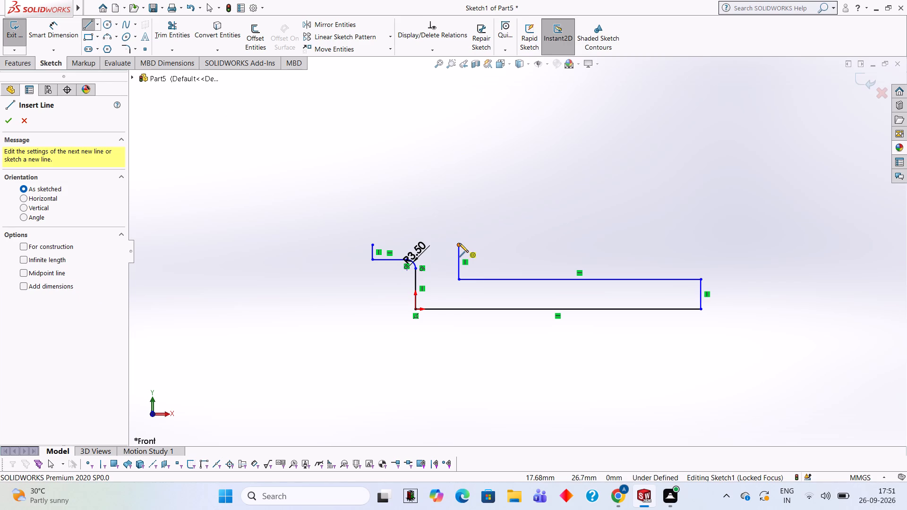
{"action": "left_click", "coordinate": [459, 243]}
{"action": "left_click", "coordinate": [373, 244]}
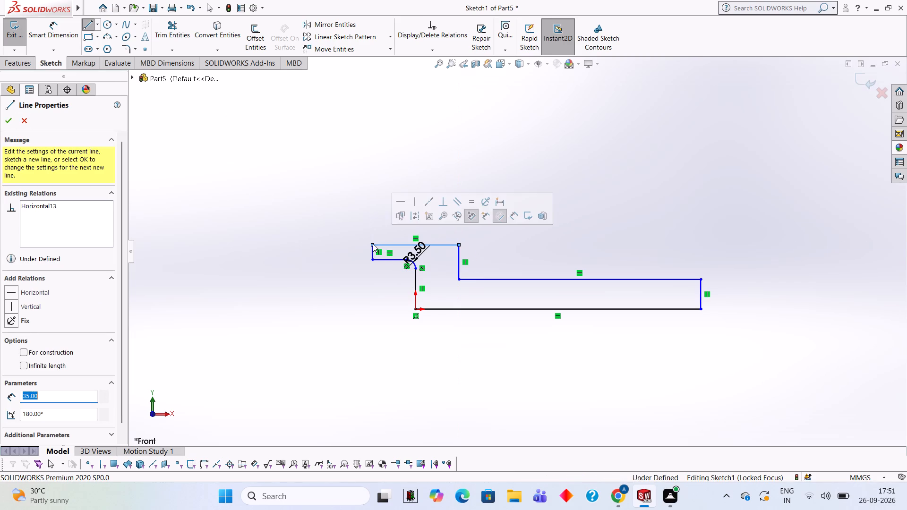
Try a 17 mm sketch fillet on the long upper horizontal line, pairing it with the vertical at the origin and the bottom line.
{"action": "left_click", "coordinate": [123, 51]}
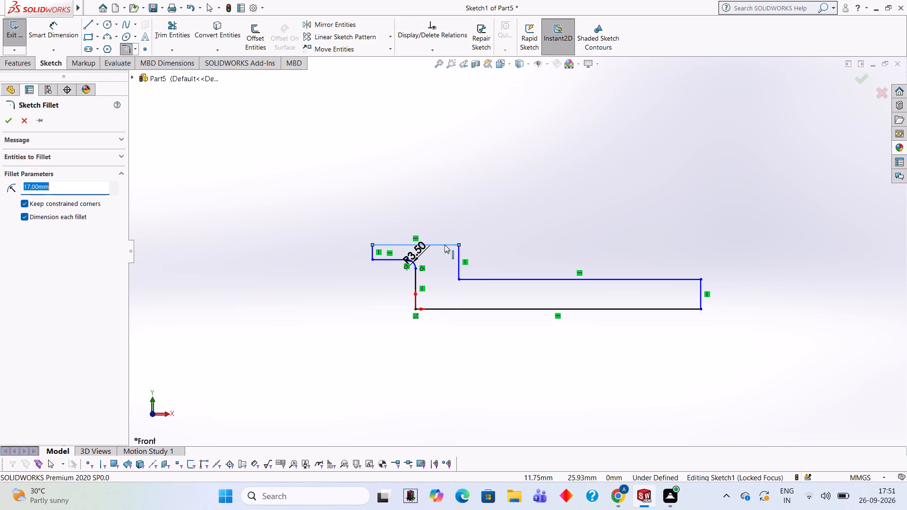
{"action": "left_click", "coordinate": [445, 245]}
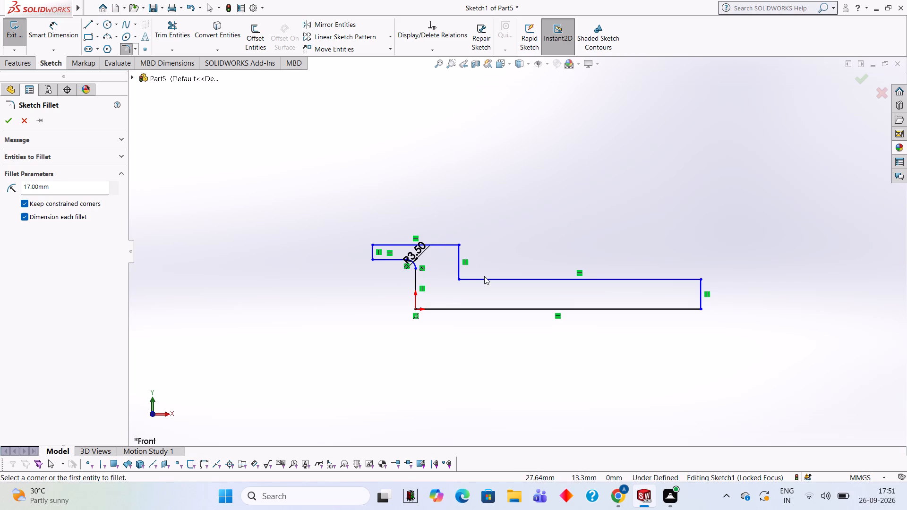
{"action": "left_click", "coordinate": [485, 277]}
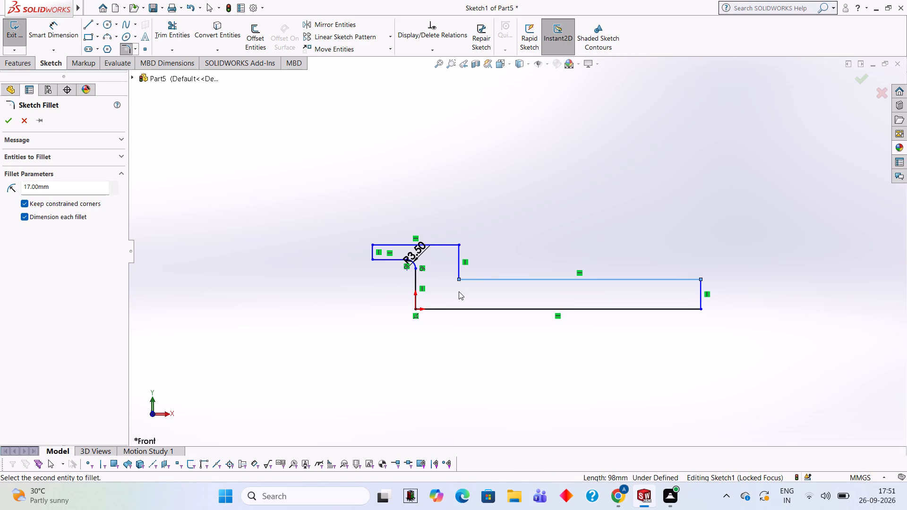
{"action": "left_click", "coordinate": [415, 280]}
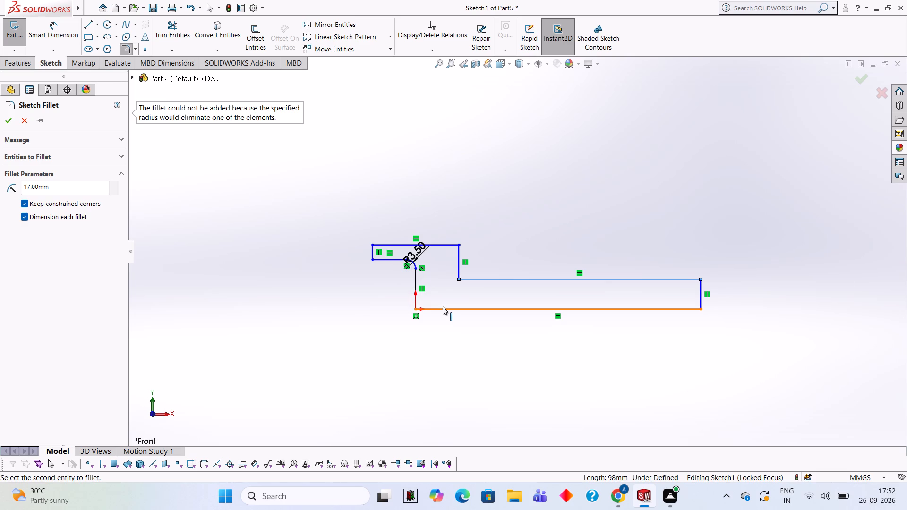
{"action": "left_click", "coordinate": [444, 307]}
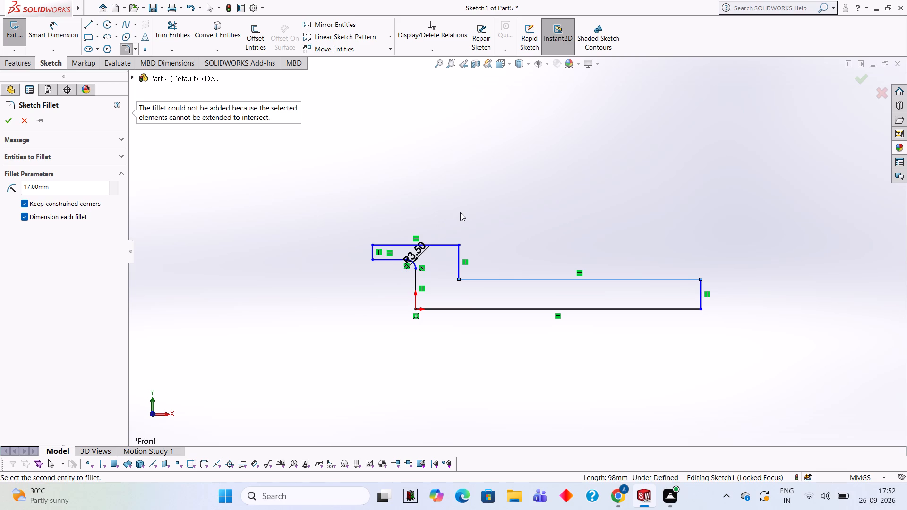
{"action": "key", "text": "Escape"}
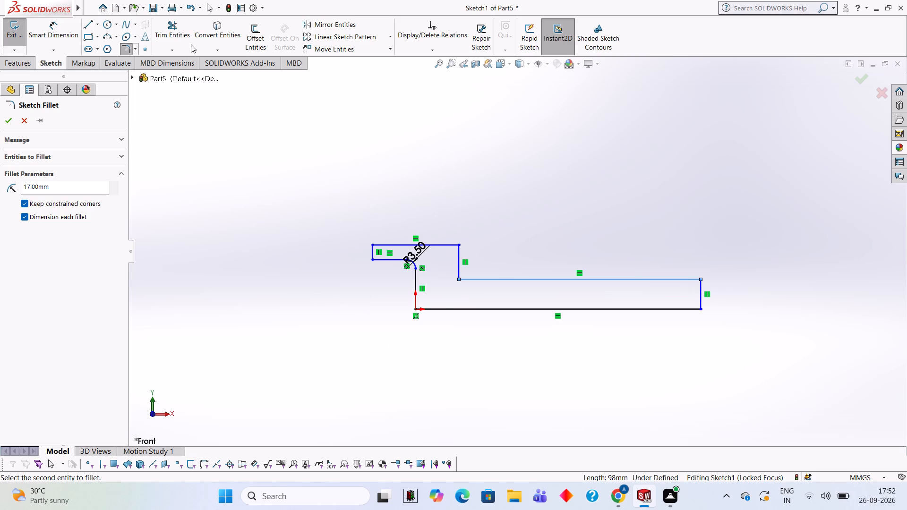
Trim away the two short vertical lines that close the profile's outer ends.
{"action": "left_click", "coordinate": [180, 36]}
{"action": "left_click", "coordinate": [372, 250]}
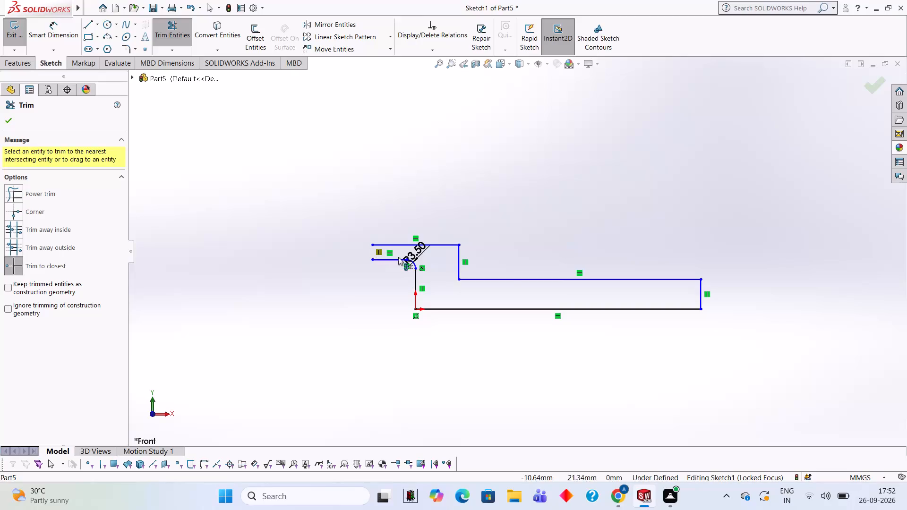
{"action": "left_click", "coordinate": [703, 296]}
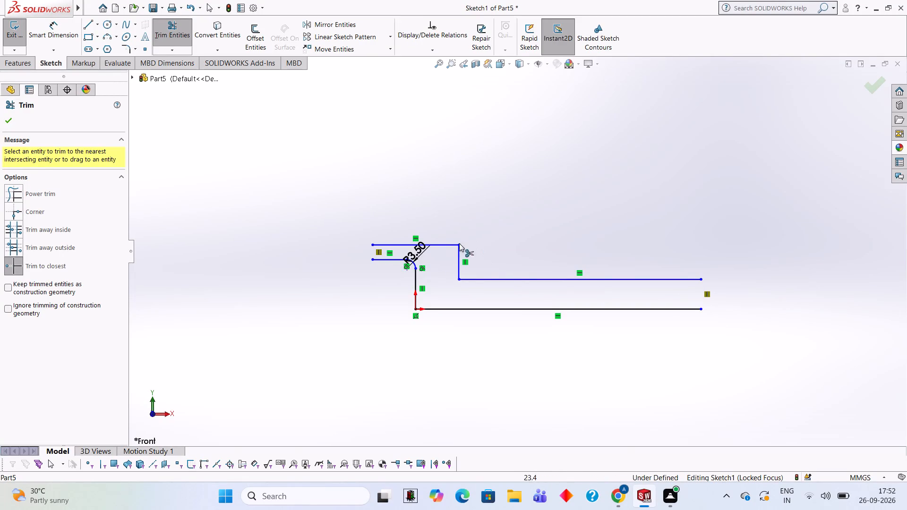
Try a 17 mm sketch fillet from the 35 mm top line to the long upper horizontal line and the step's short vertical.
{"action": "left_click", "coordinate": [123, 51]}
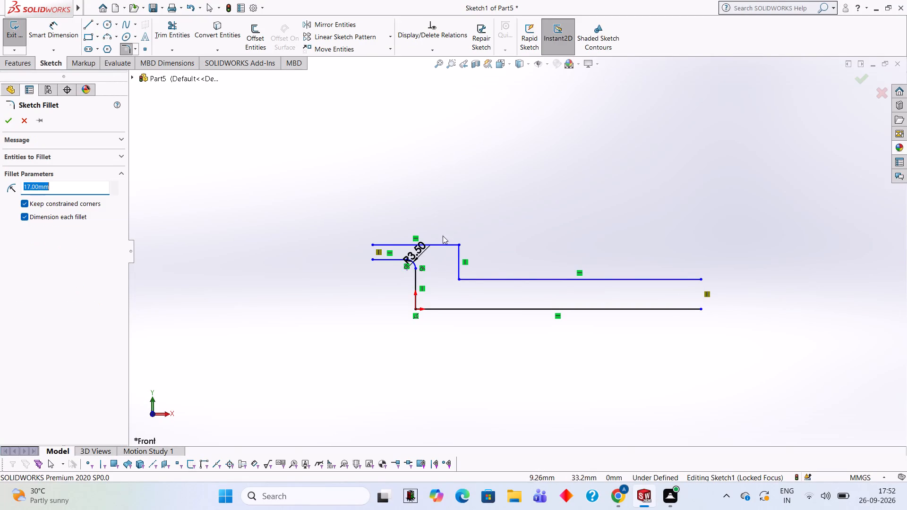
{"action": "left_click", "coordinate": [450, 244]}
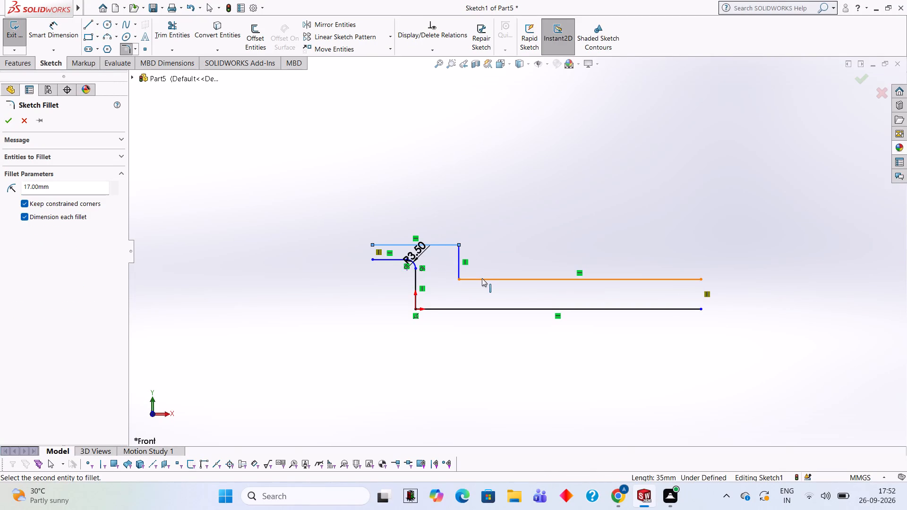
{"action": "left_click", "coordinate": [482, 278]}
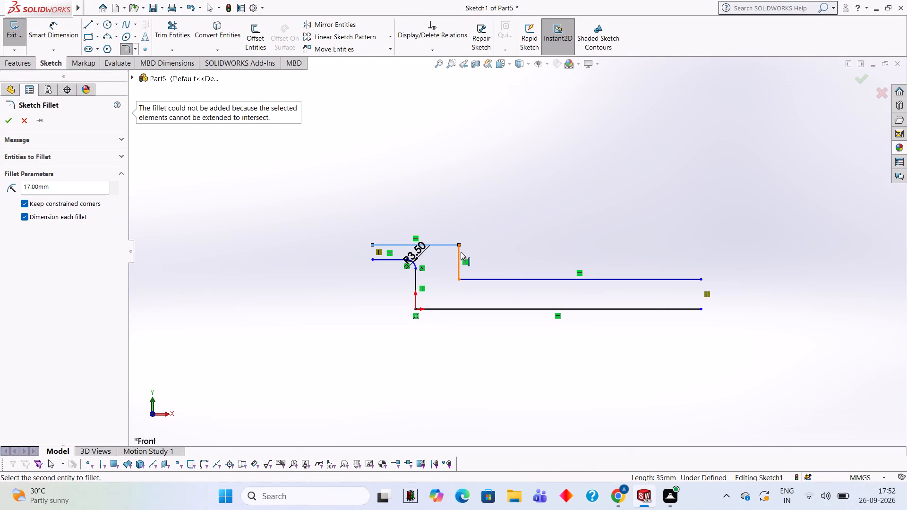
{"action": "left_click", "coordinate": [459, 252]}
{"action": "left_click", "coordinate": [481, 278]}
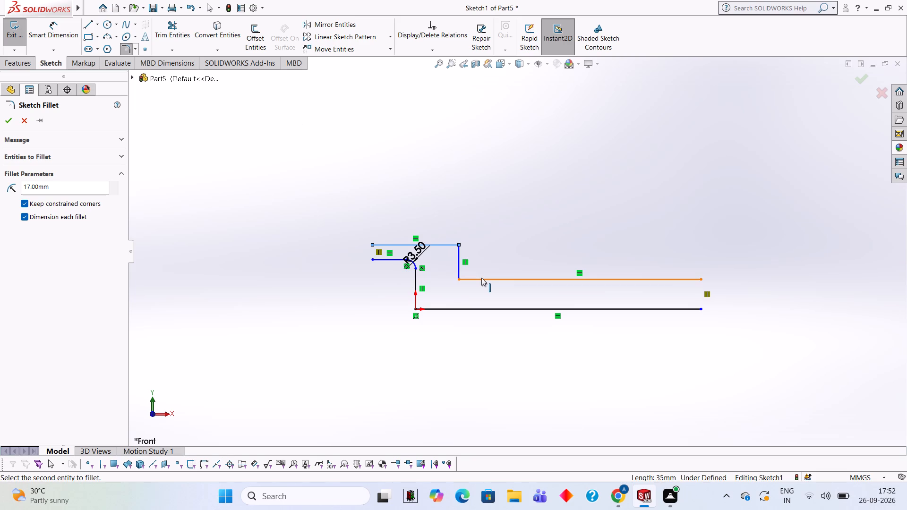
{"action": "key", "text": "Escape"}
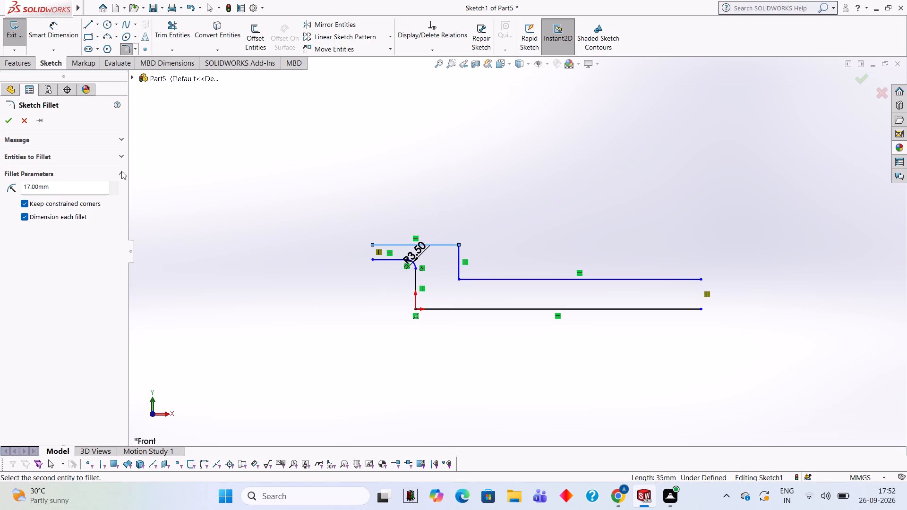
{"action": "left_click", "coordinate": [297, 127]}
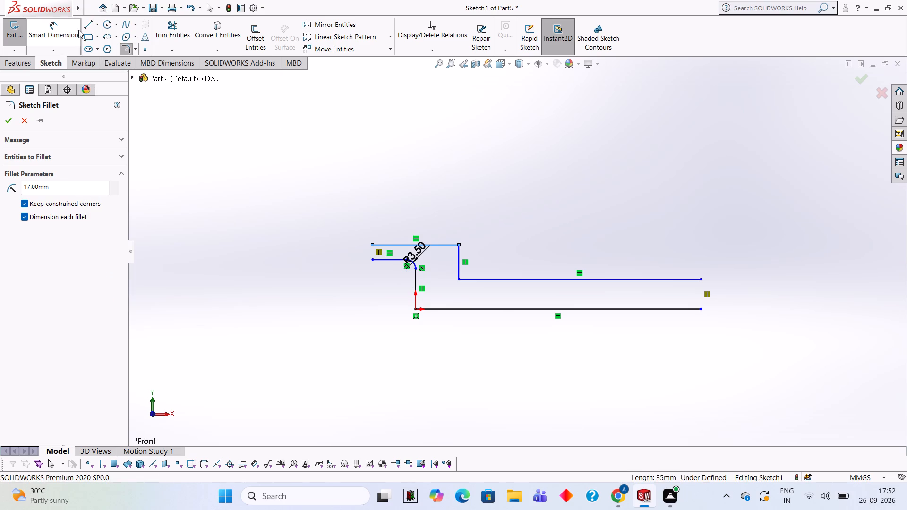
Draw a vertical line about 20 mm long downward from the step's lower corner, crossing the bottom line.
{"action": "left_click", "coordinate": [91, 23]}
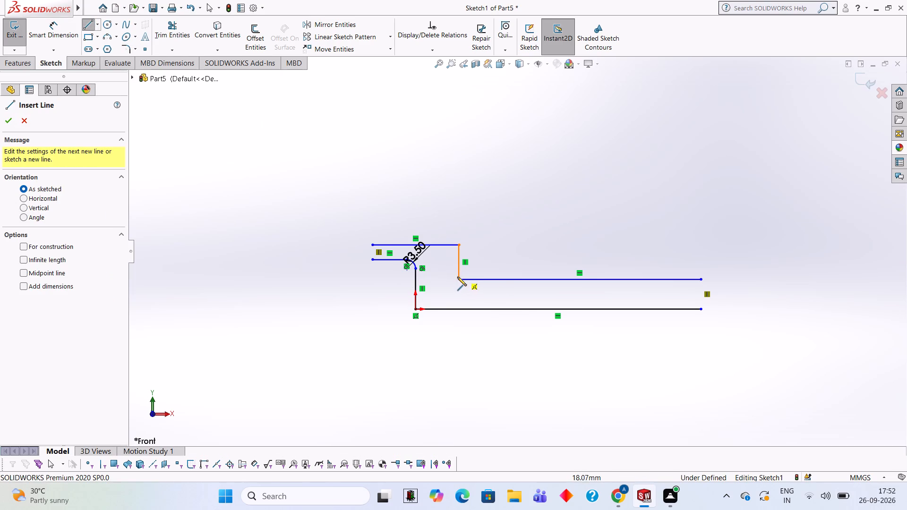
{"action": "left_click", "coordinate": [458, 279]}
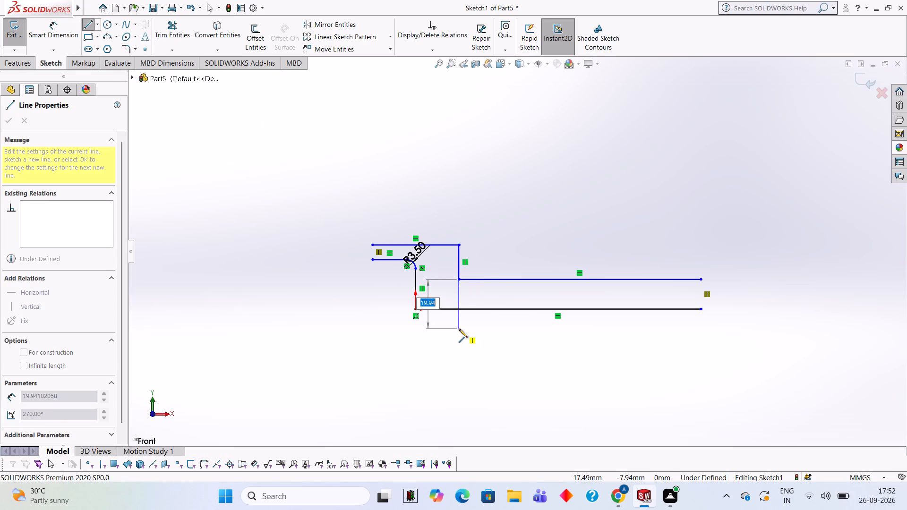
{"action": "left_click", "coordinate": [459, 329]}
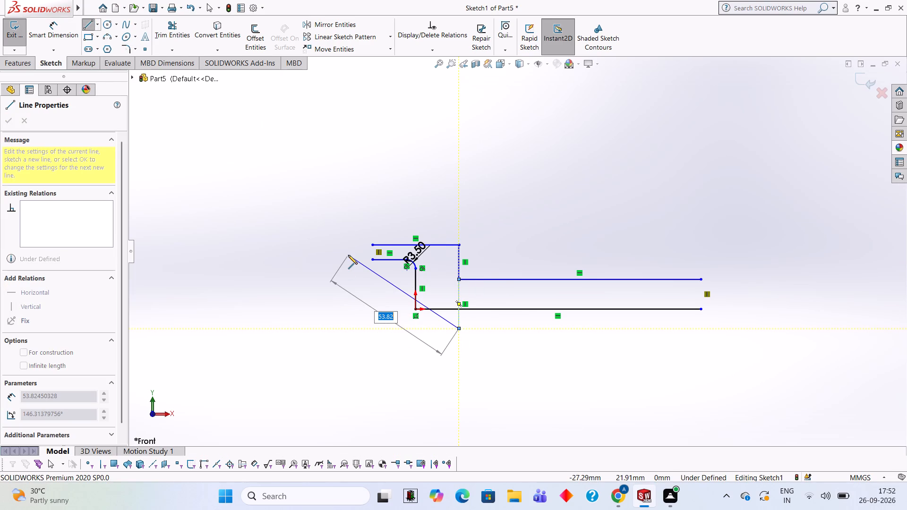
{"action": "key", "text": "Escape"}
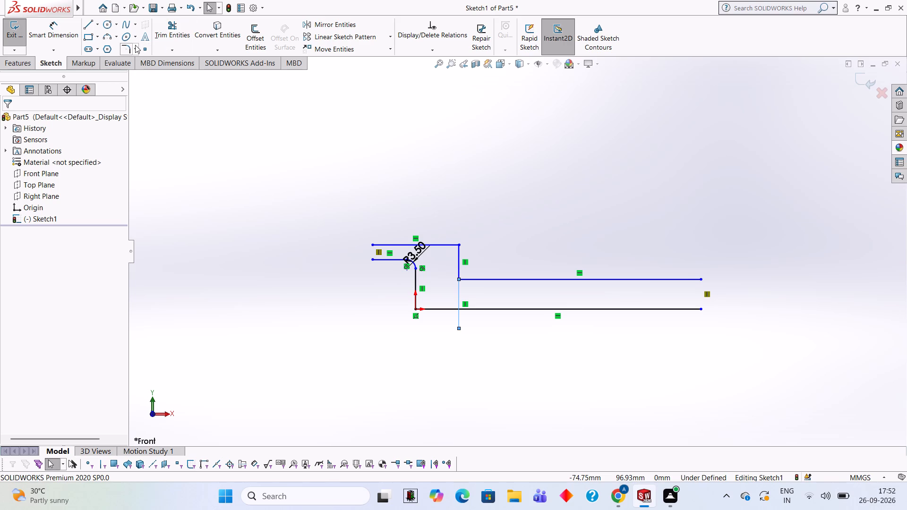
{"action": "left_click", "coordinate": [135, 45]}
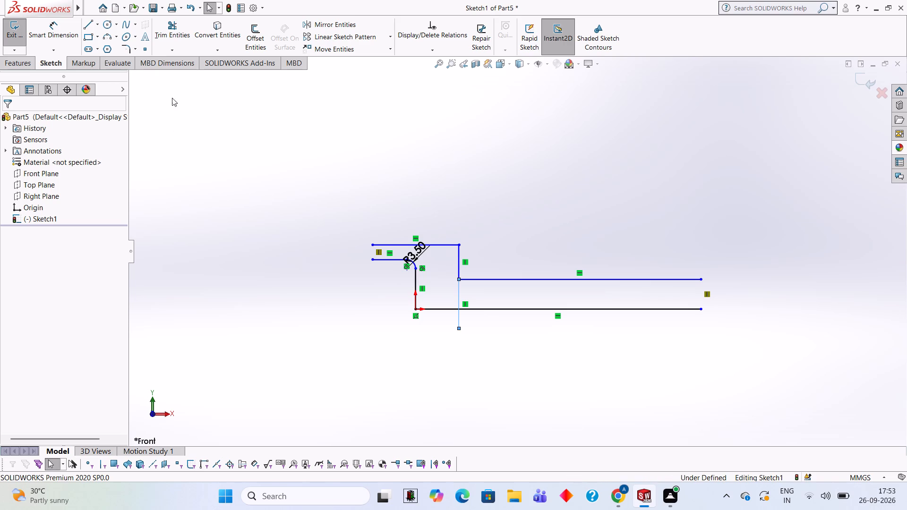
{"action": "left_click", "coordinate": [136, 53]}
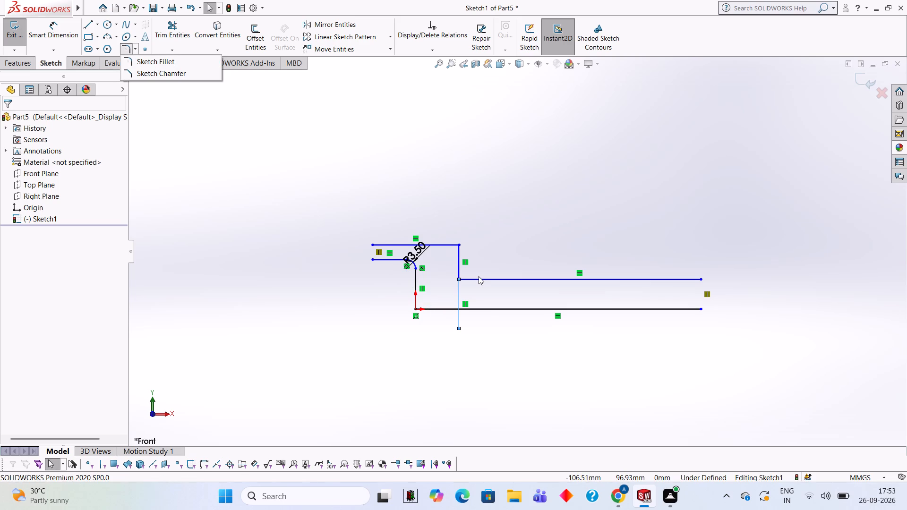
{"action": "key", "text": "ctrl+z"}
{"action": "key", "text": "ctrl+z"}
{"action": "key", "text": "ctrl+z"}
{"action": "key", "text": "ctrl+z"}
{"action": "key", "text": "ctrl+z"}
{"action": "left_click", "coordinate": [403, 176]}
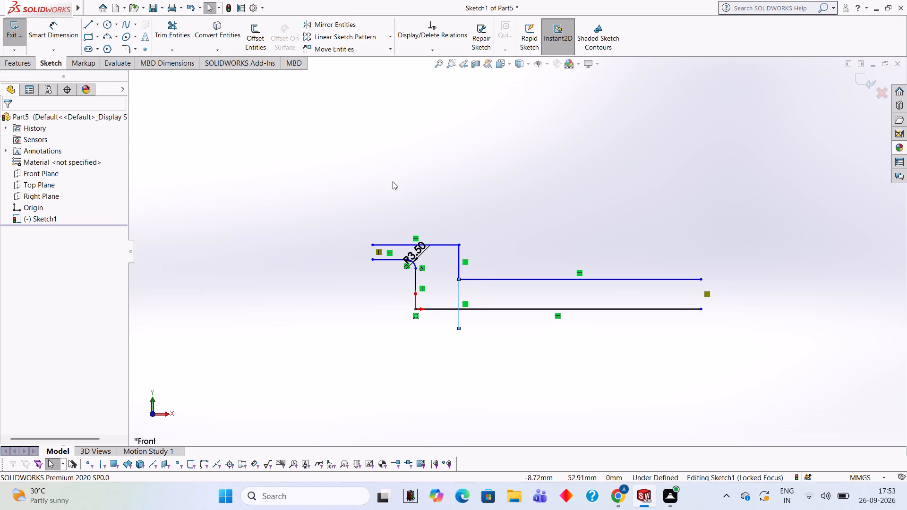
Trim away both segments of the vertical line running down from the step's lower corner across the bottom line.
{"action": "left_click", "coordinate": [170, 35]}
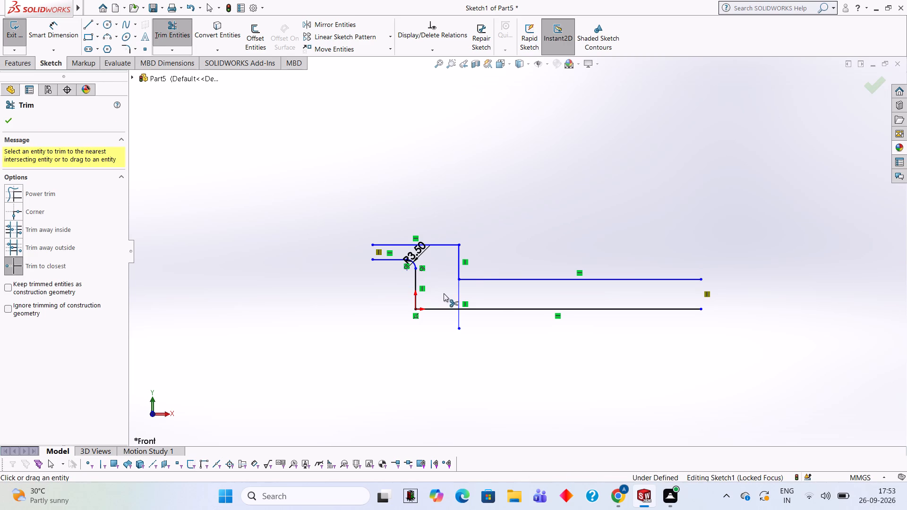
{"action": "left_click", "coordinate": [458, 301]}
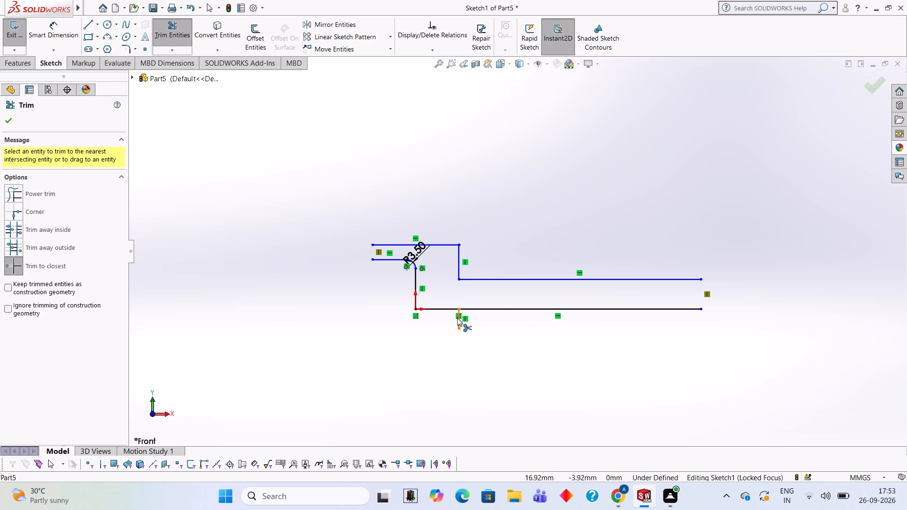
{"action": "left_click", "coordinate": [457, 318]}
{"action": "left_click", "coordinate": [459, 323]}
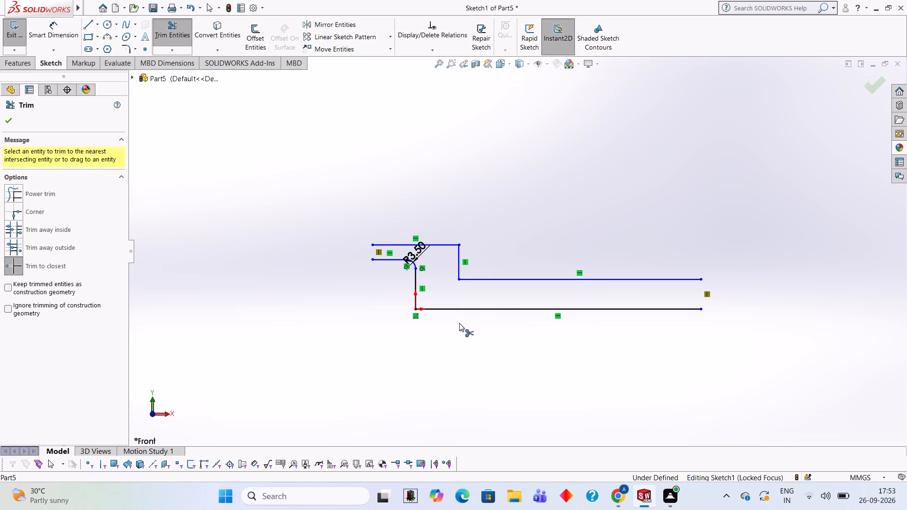
Trim away the step's short vertical line between the top line and the long upper horizontal line.
{"action": "left_click", "coordinate": [456, 255]}
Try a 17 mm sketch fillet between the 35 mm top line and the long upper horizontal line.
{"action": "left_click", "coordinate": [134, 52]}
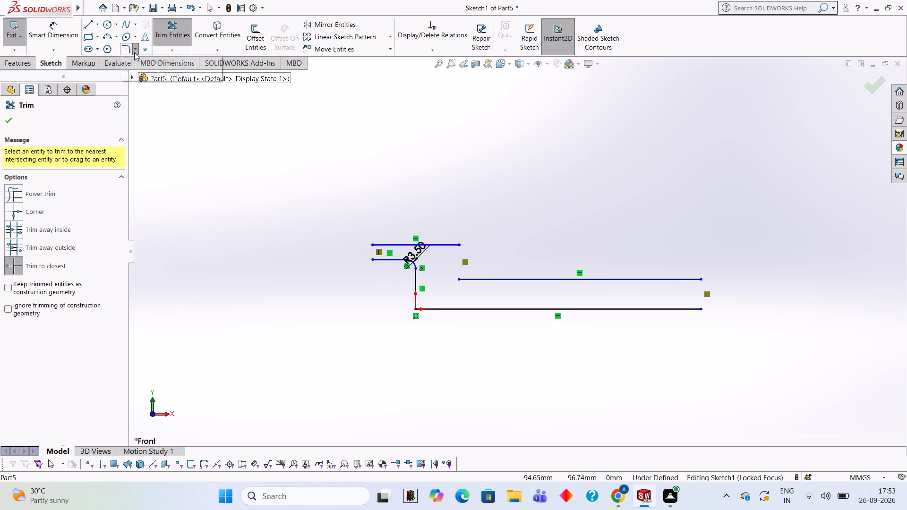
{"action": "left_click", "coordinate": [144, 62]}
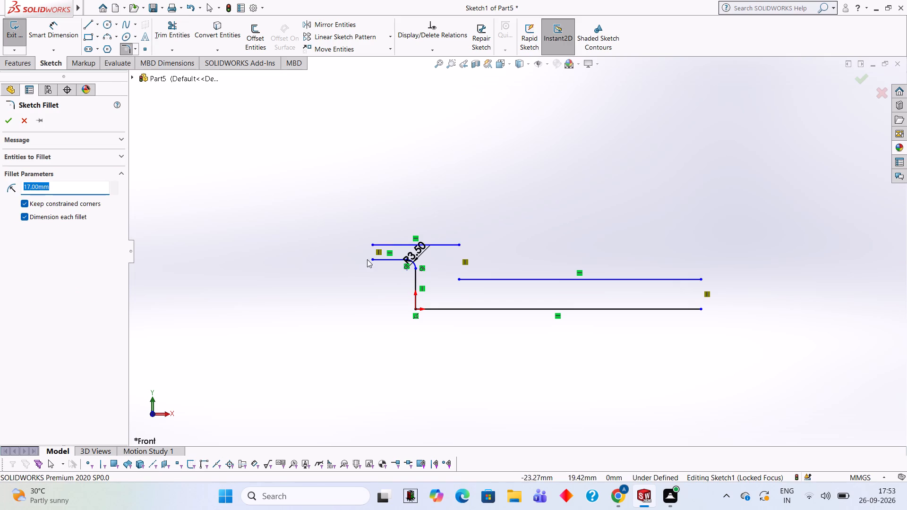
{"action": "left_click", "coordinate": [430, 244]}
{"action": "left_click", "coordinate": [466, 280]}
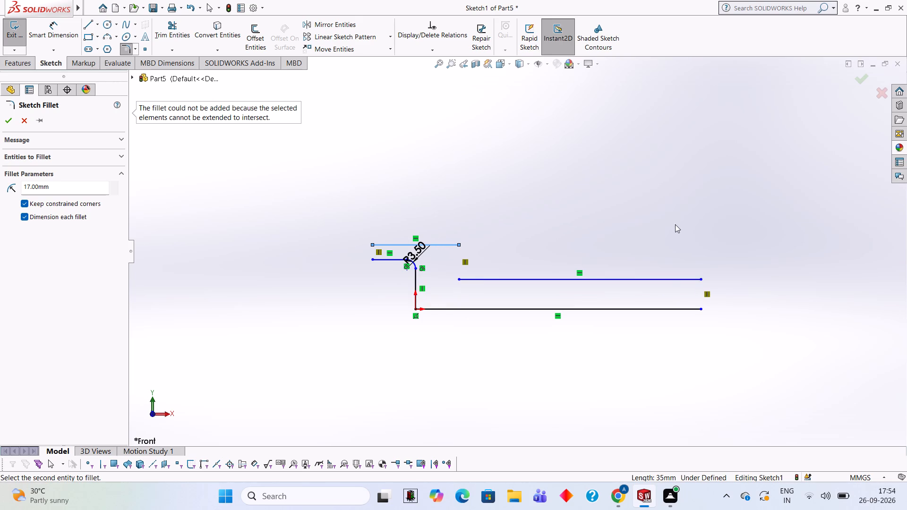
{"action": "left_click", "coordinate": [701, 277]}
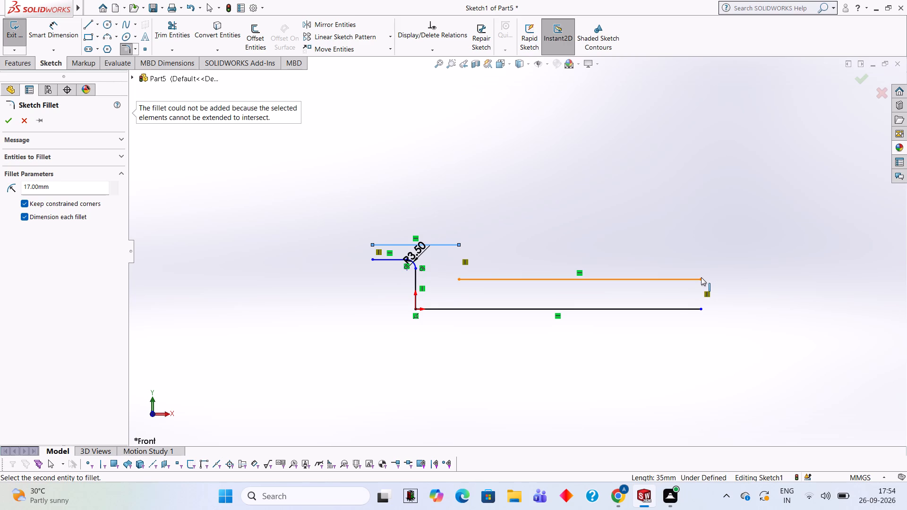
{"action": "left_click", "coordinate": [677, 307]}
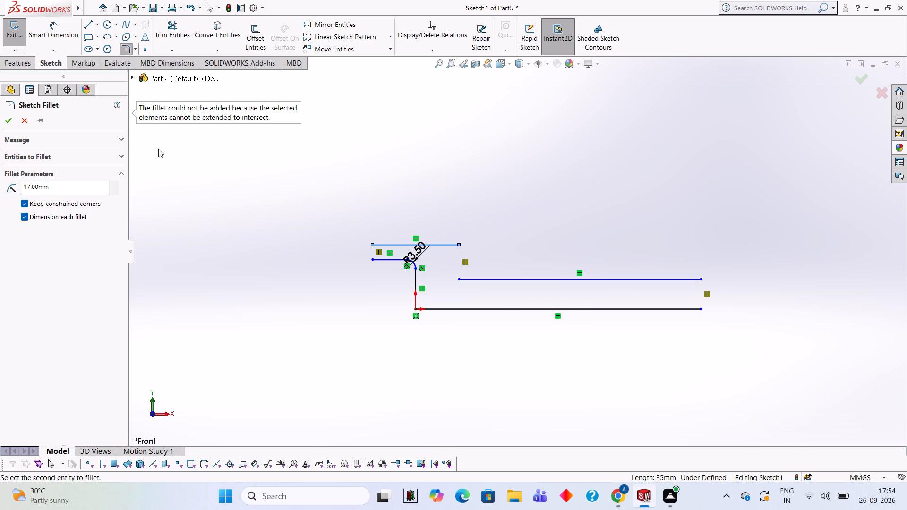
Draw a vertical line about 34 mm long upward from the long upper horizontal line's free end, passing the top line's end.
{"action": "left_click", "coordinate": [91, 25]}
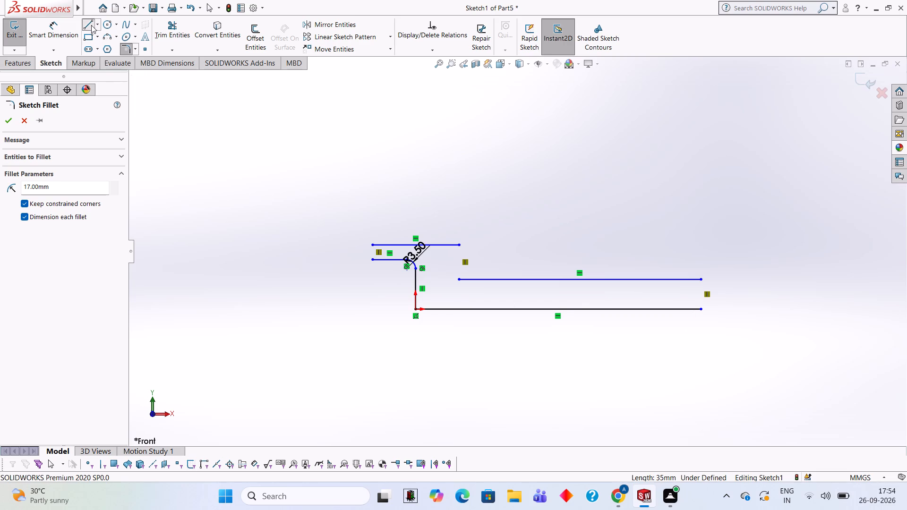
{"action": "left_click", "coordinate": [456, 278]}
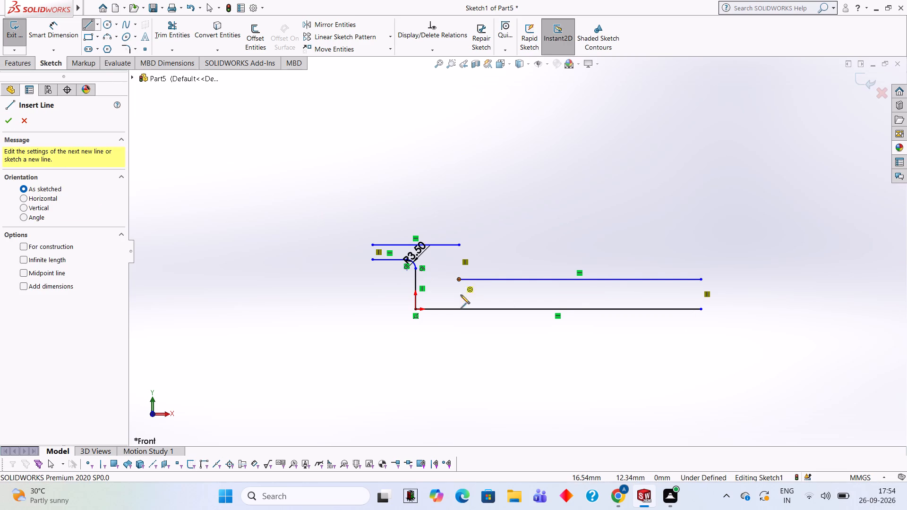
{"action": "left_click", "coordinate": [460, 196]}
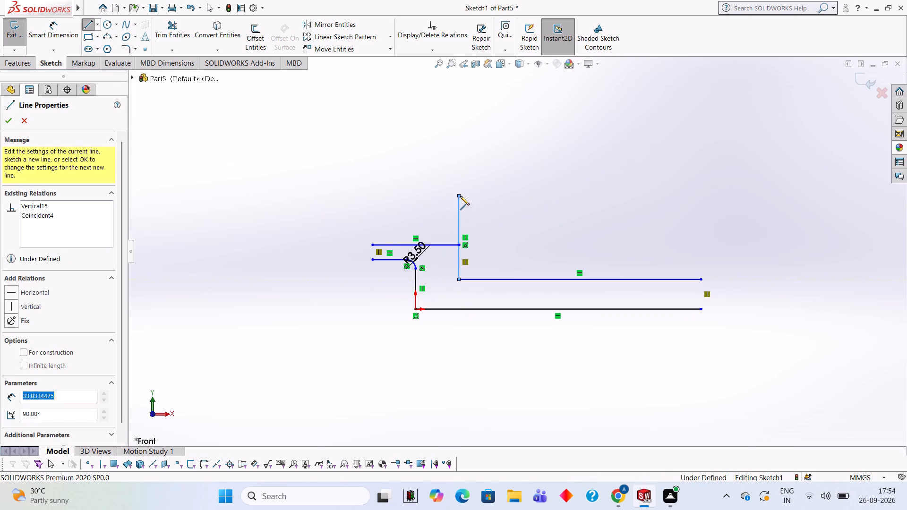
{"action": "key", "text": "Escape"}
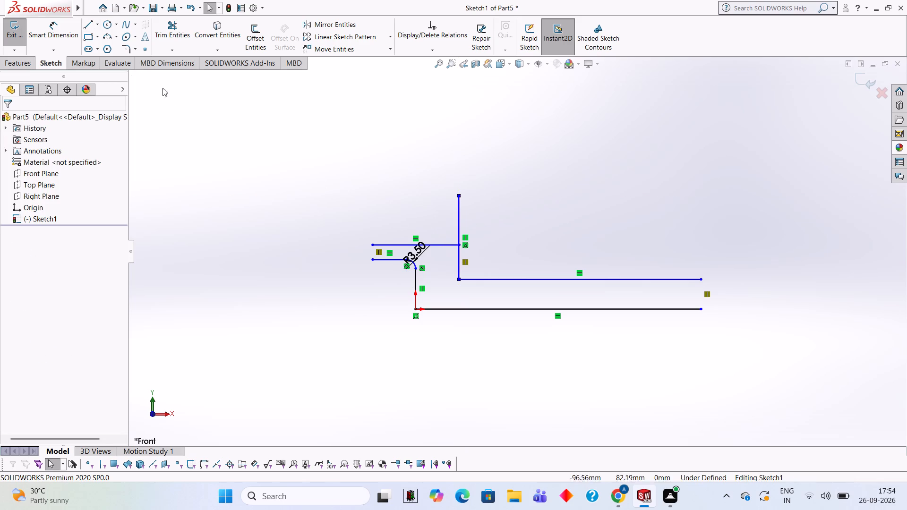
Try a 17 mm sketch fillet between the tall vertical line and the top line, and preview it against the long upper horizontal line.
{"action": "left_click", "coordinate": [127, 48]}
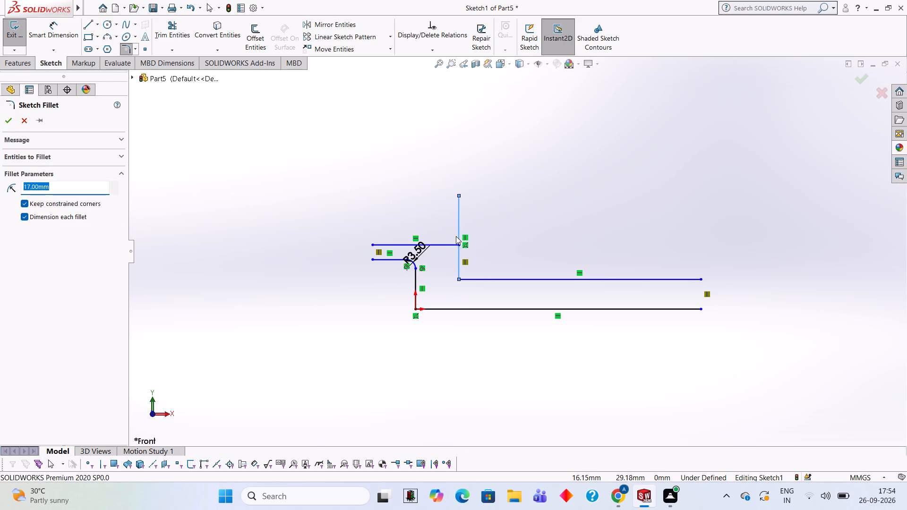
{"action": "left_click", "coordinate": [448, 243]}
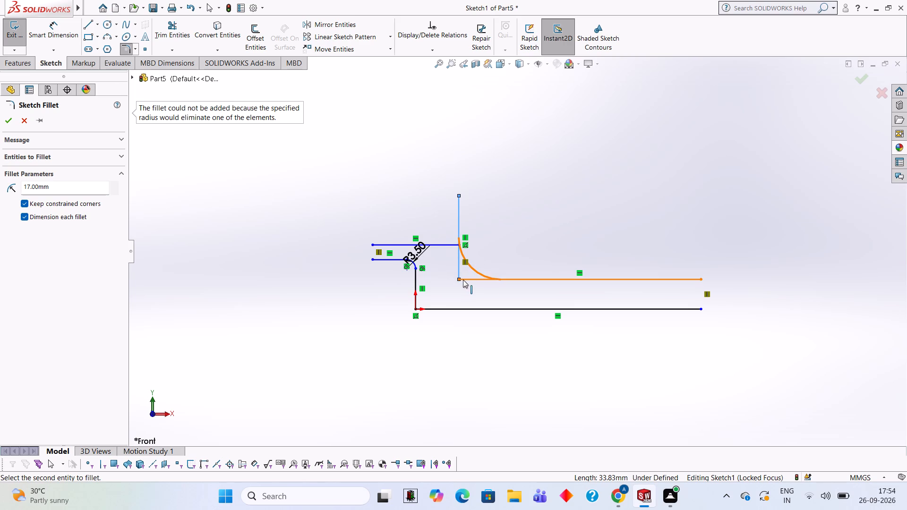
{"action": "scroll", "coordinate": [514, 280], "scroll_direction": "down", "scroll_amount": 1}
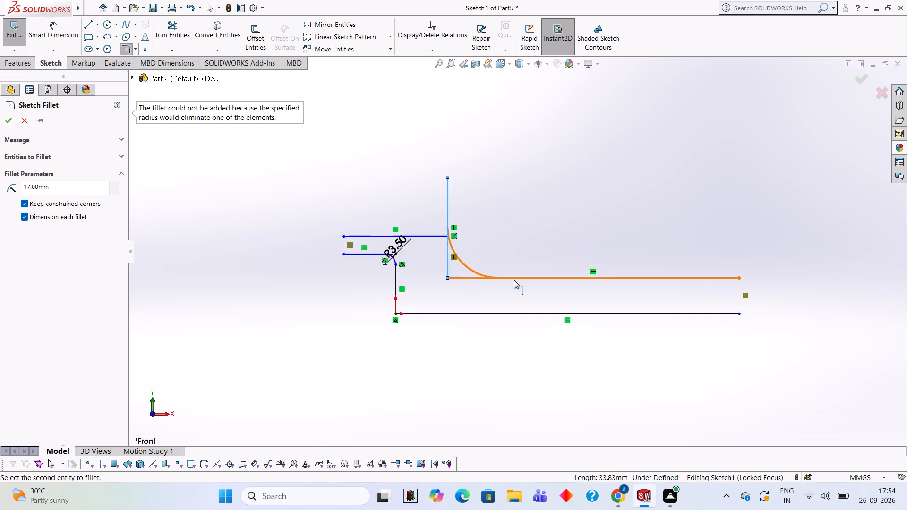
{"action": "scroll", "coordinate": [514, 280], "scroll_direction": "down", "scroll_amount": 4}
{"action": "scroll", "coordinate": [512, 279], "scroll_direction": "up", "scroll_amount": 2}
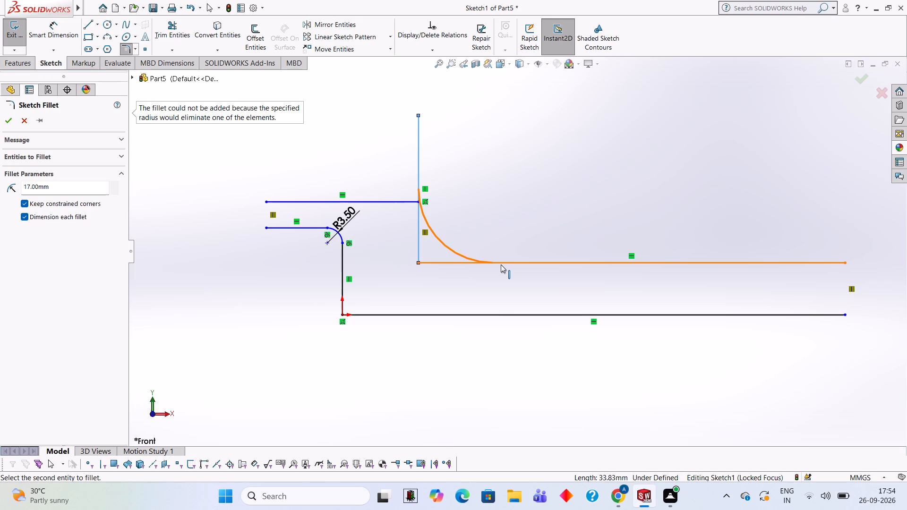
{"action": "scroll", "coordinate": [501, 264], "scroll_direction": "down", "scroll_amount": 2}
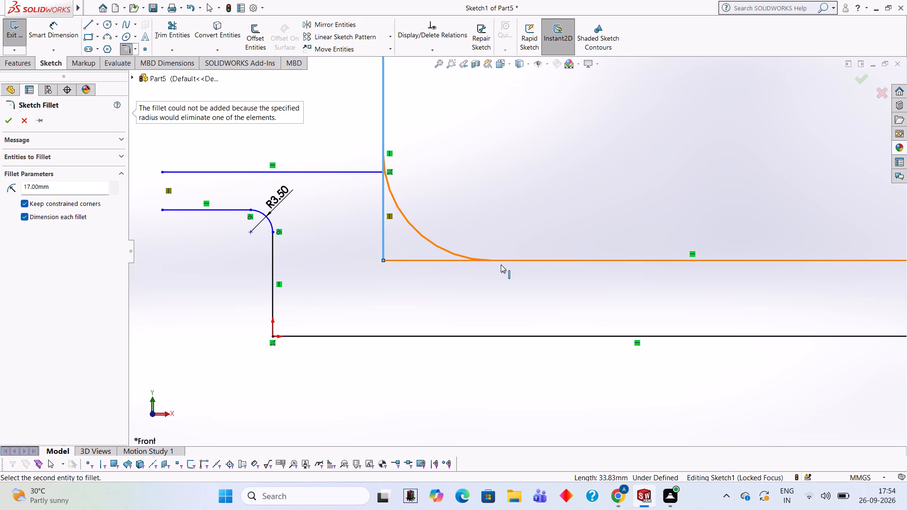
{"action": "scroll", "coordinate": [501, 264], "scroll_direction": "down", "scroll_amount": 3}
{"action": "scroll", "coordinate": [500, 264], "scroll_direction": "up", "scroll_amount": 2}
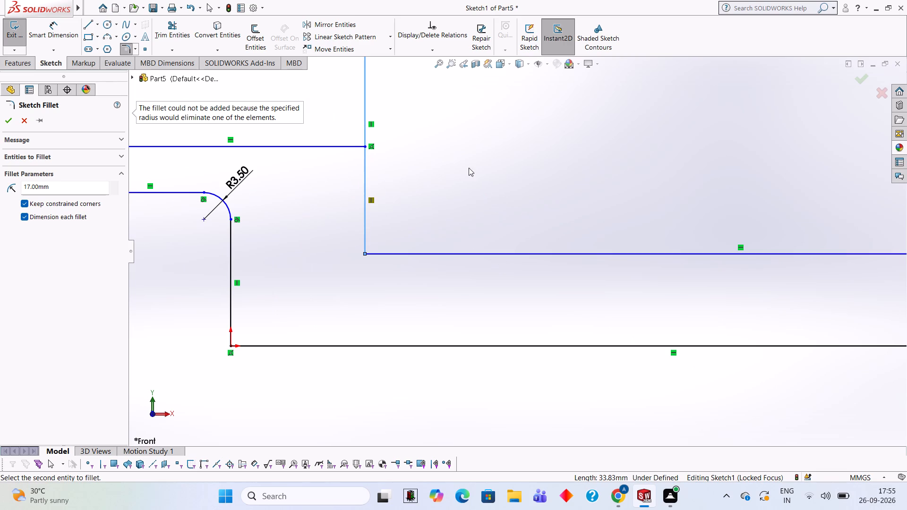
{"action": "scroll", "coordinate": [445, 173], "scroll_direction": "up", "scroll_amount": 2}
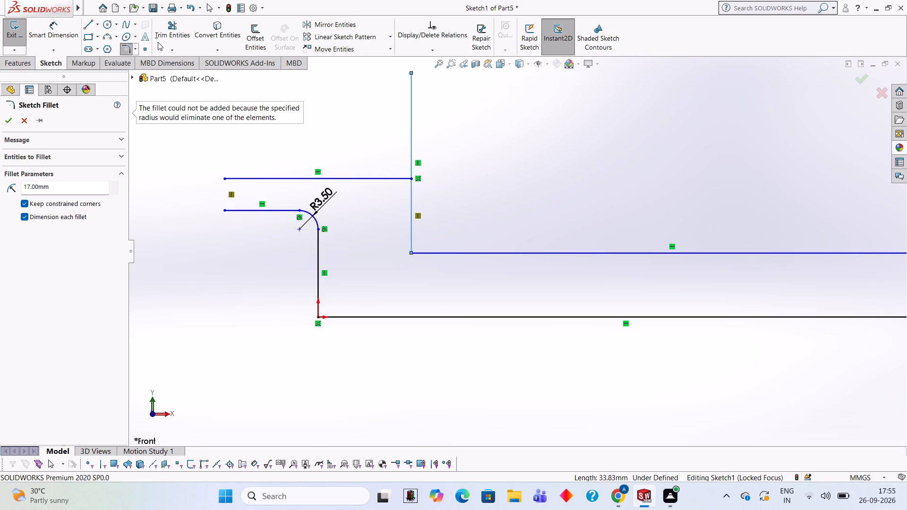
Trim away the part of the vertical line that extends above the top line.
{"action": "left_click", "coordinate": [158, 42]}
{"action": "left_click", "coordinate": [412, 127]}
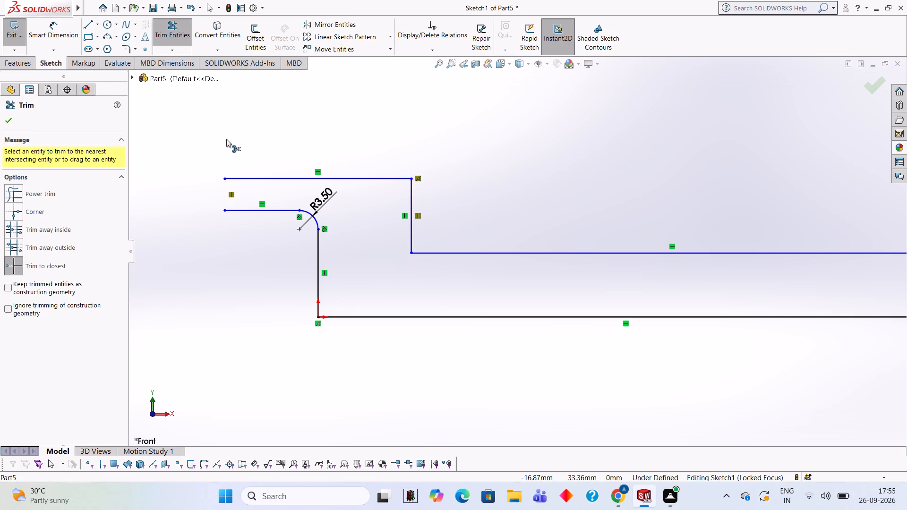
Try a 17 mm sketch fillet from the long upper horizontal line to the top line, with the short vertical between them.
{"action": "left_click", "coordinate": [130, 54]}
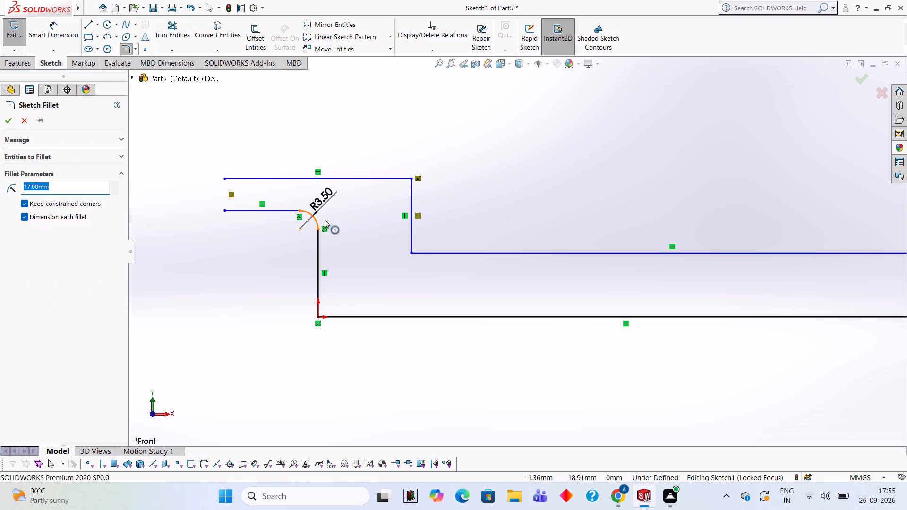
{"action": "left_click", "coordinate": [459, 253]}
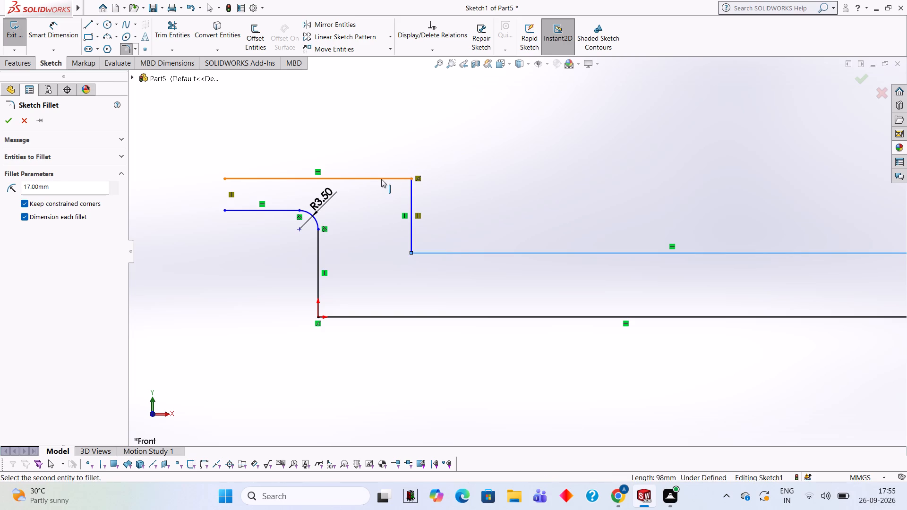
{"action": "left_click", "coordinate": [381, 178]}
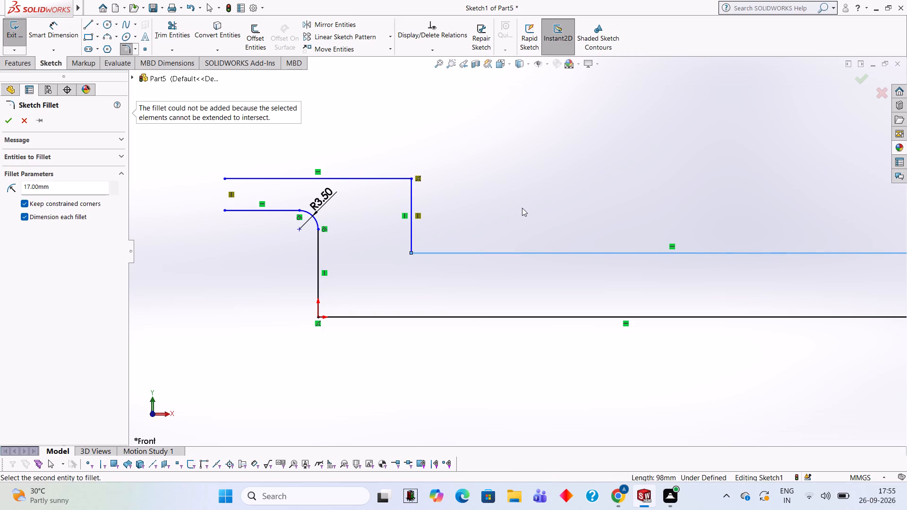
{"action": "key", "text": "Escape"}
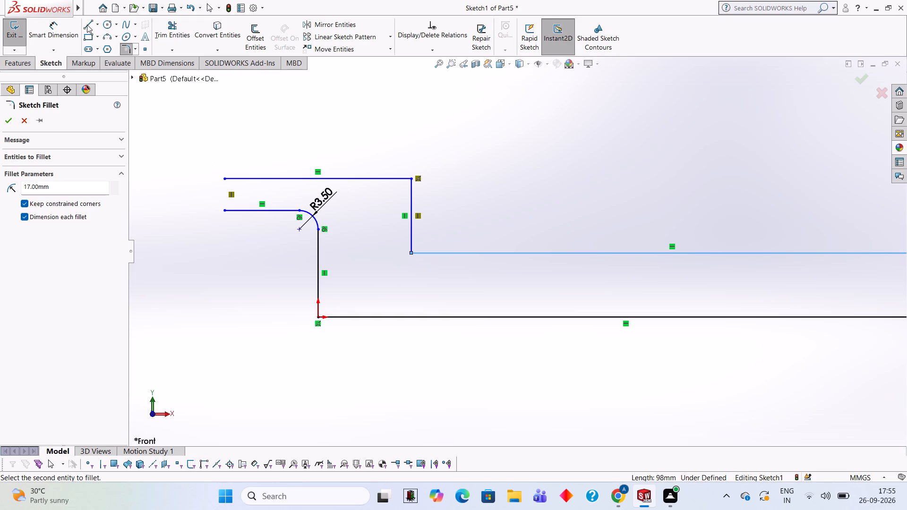
Draw a vertical line about 12 mm long upward from the corner where the top line meets the step's short vertical.
{"action": "left_click", "coordinate": [87, 25]}
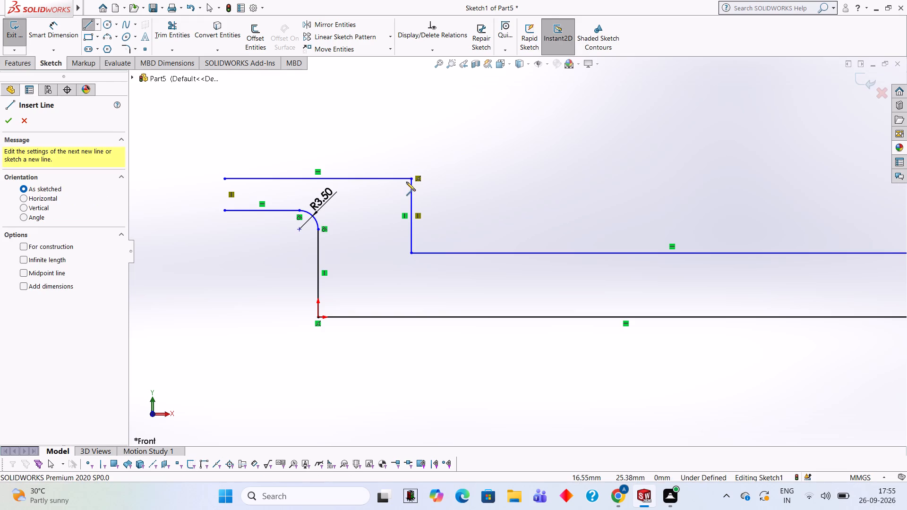
{"action": "left_click", "coordinate": [411, 176]}
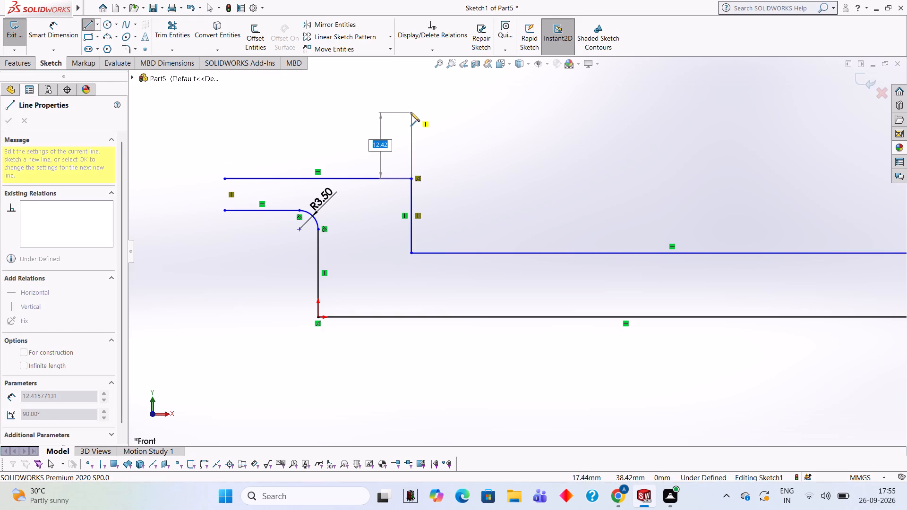
{"action": "left_click", "coordinate": [410, 112]}
{"action": "key", "text": "Escape"}
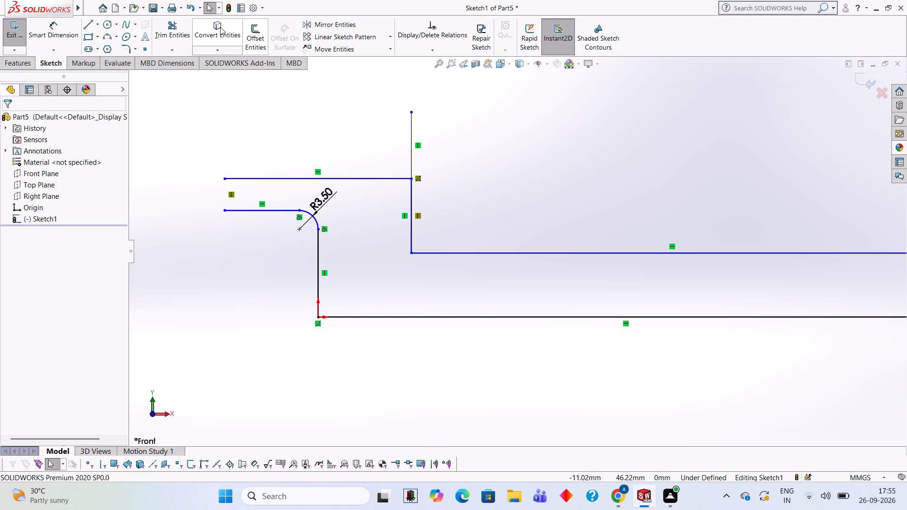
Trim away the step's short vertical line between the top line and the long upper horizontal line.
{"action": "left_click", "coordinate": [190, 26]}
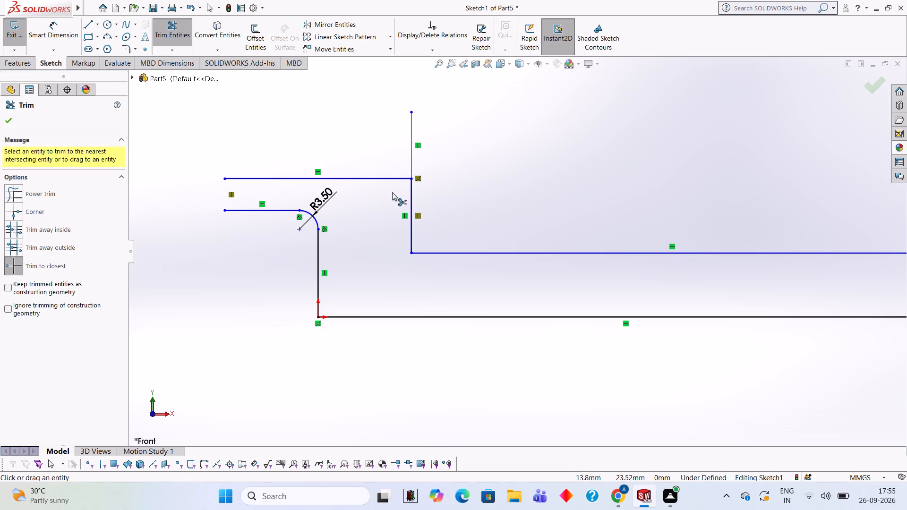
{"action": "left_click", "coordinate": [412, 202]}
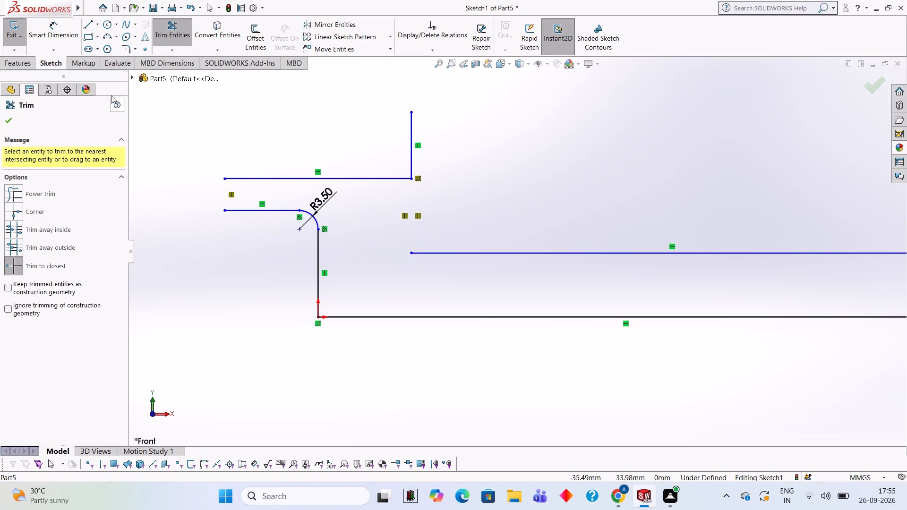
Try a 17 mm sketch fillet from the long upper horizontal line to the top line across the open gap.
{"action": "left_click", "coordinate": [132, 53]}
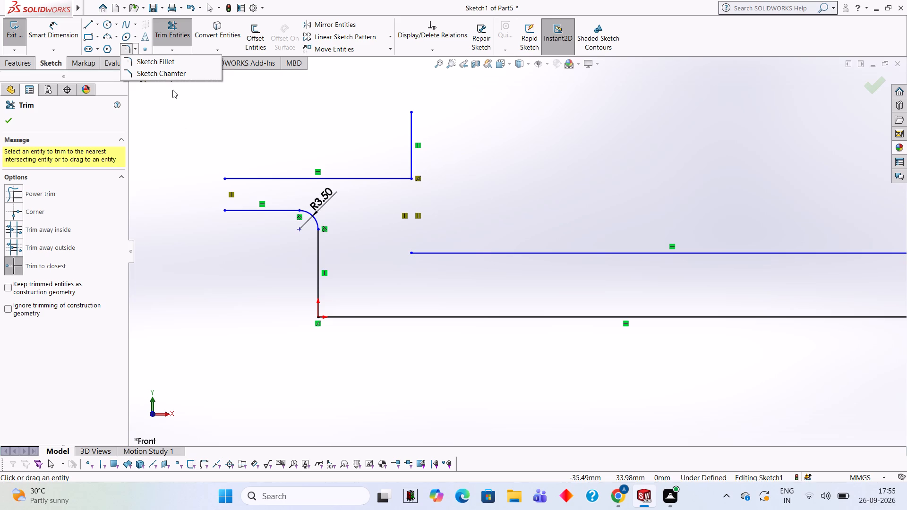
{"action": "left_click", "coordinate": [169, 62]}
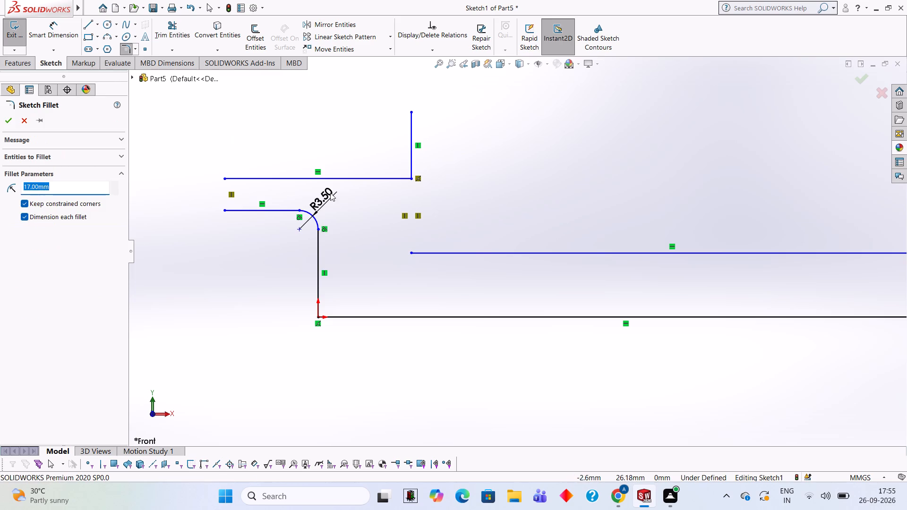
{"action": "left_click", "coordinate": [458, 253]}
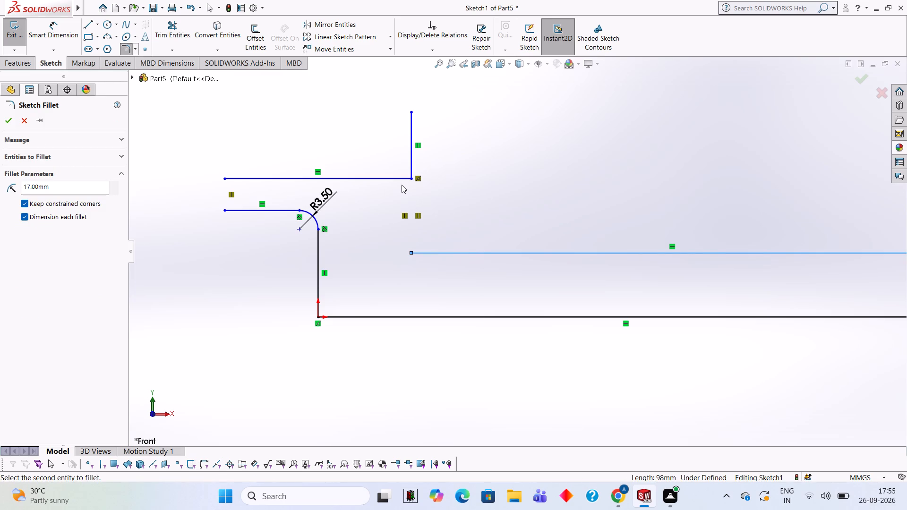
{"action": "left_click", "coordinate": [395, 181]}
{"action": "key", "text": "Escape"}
Draw a 14 mm vertical line from the top line's end down to the start of the long upper horizontal line.
{"action": "left_click", "coordinate": [96, 21]}
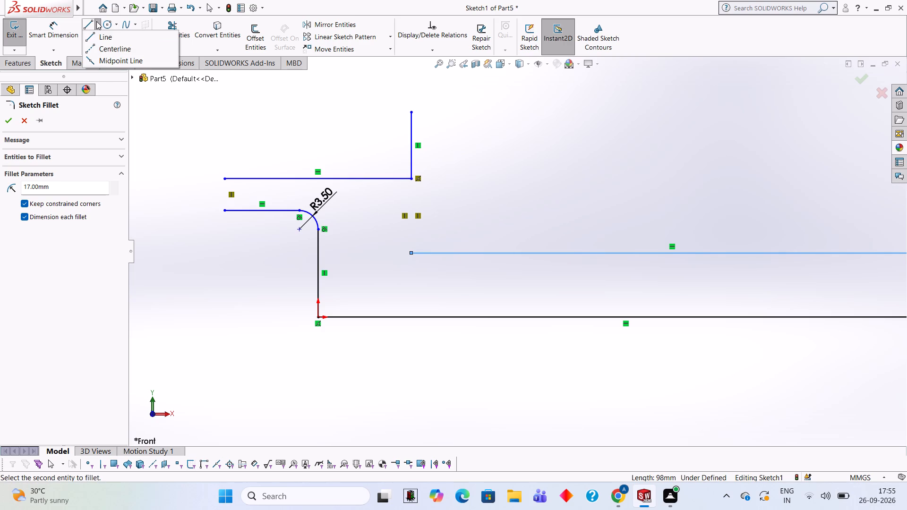
{"action": "left_click", "coordinate": [86, 19]}
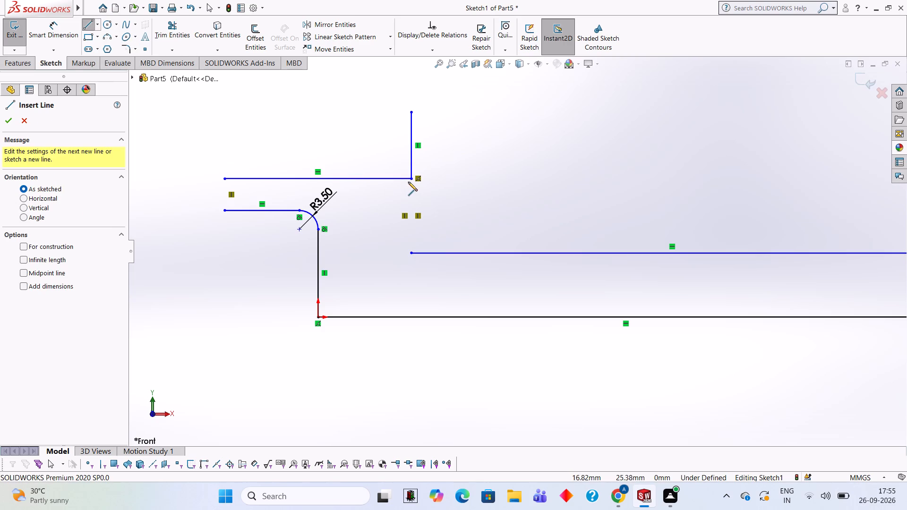
{"action": "left_click", "coordinate": [411, 178]}
{"action": "left_click", "coordinate": [410, 255]}
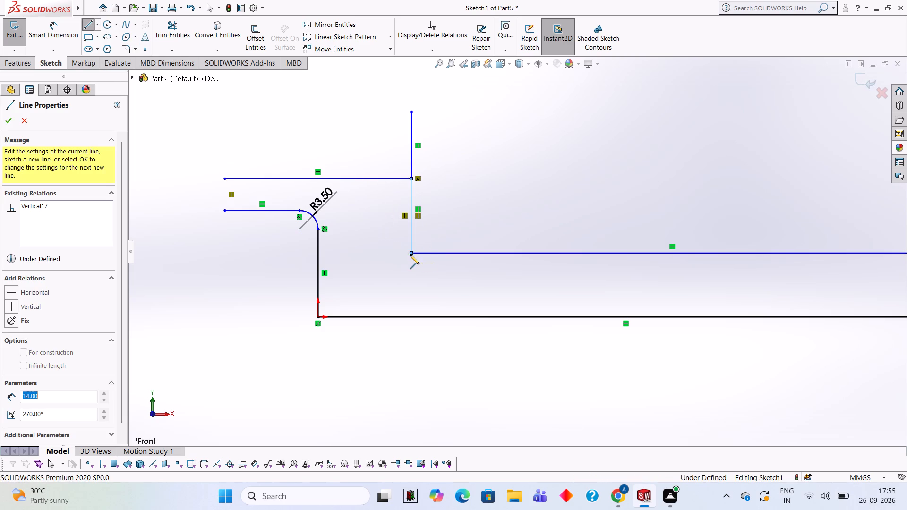
{"action": "key", "text": "Escape"}
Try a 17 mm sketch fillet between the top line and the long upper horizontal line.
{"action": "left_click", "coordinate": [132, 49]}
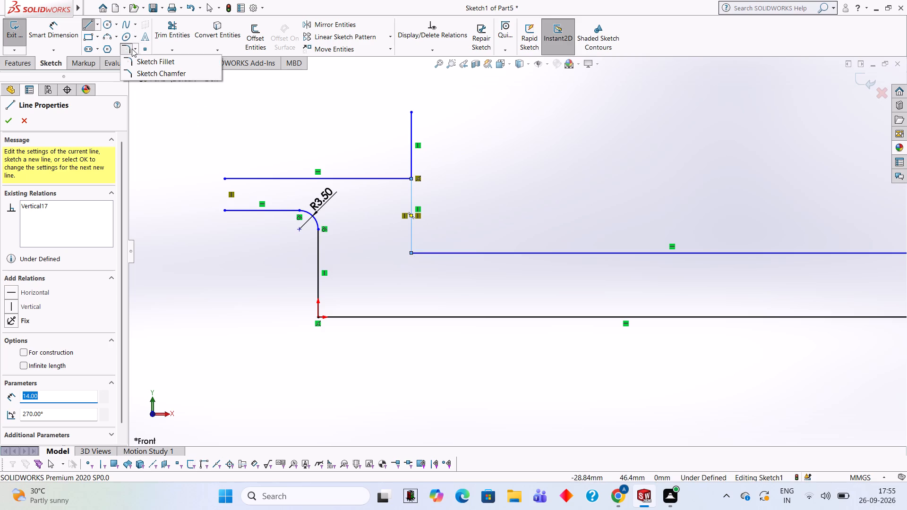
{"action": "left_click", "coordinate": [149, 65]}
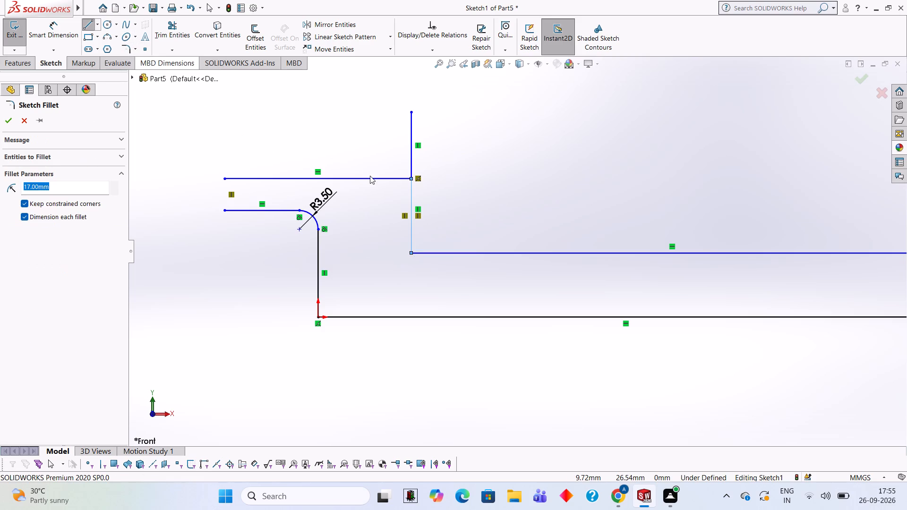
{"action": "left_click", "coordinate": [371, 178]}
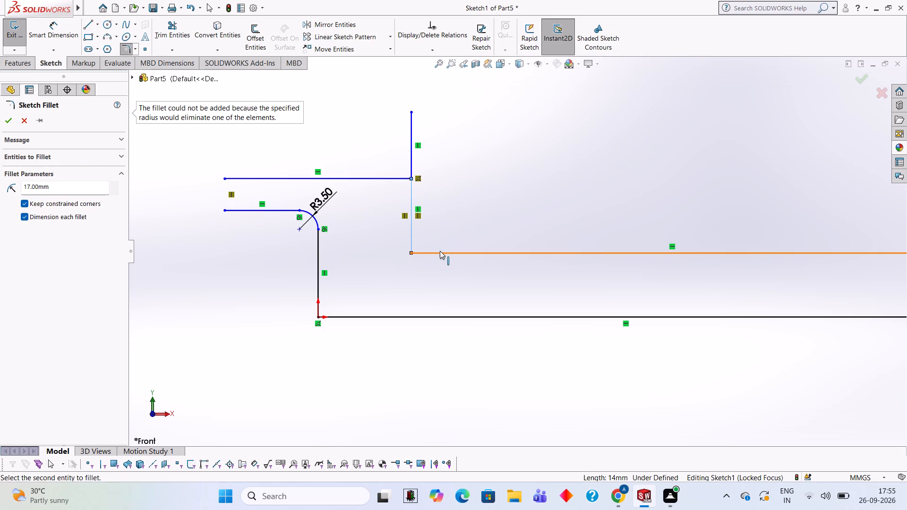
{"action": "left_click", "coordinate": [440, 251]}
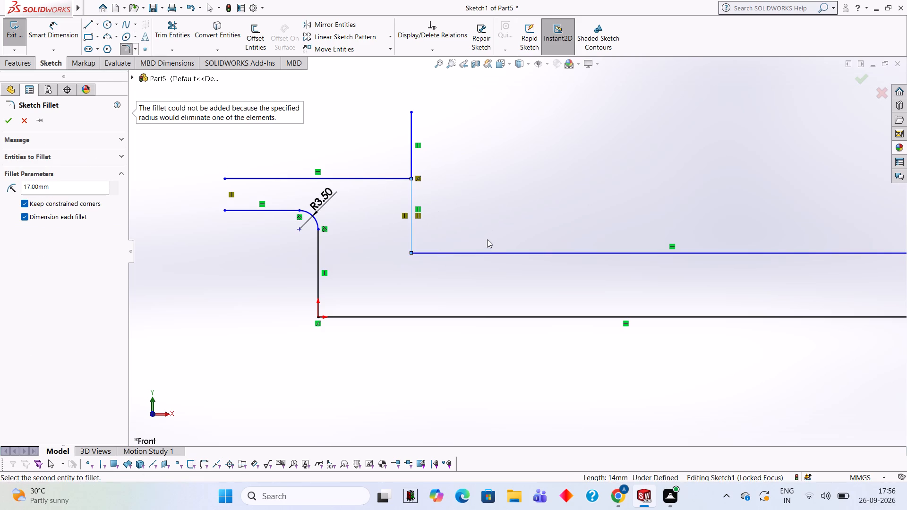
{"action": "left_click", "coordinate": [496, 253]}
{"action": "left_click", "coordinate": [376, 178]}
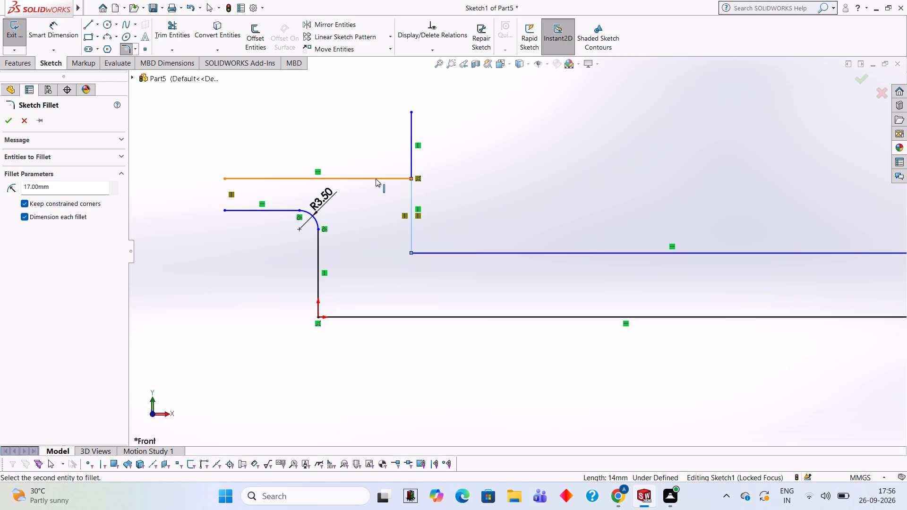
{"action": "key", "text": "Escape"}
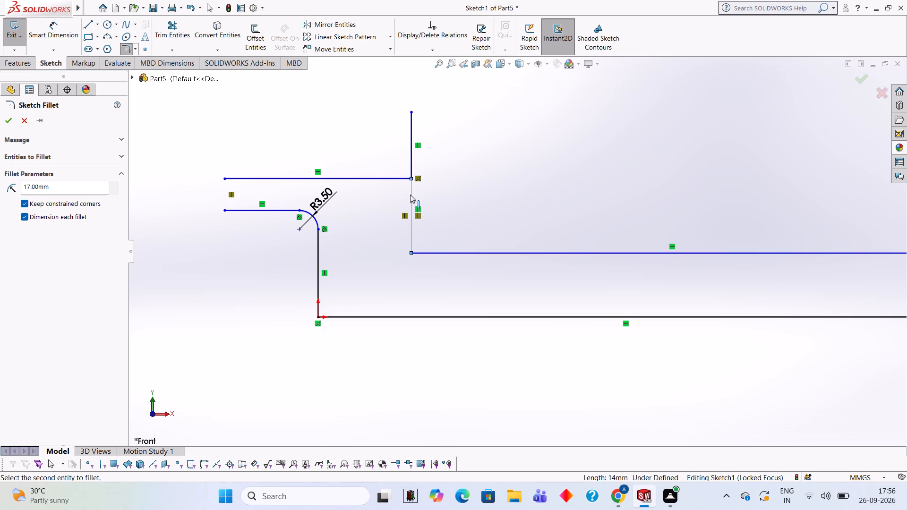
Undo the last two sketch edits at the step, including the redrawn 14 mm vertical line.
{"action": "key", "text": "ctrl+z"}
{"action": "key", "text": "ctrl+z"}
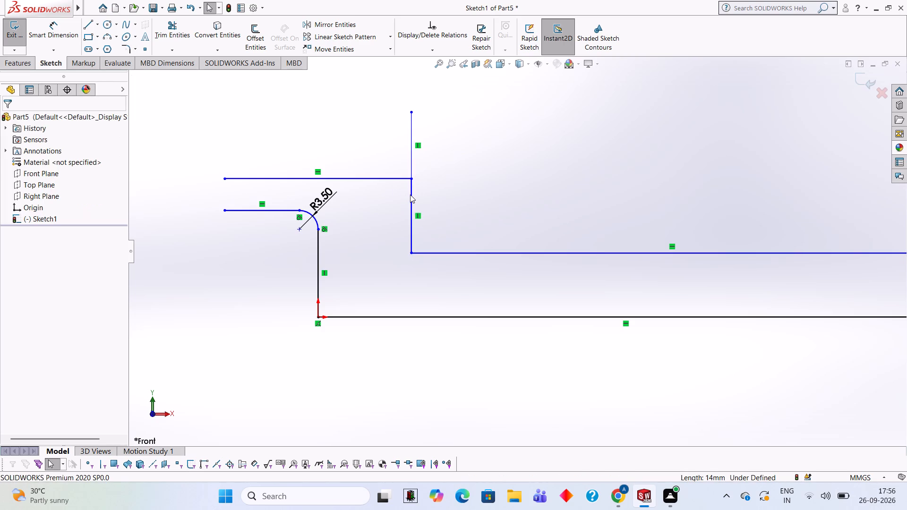
Fillet the long upper horizontal line to the vertical line rising above the top line with a 17 mm radius.
{"action": "left_click", "coordinate": [121, 51]}
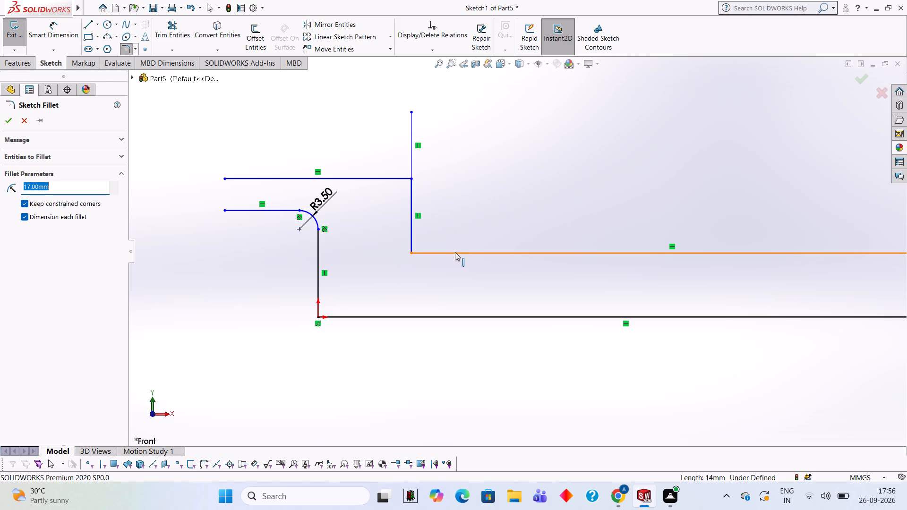
{"action": "left_click", "coordinate": [455, 252]}
{"action": "left_click", "coordinate": [394, 177]}
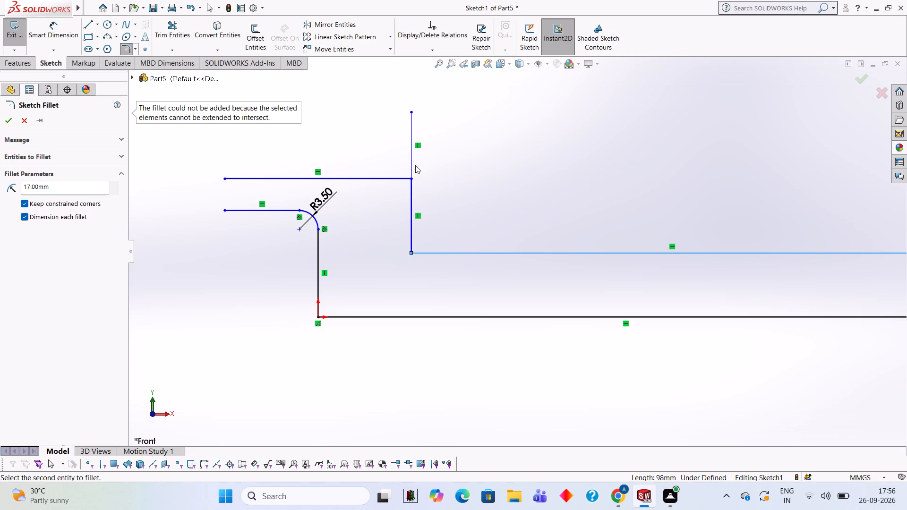
{"action": "left_click", "coordinate": [412, 163]}
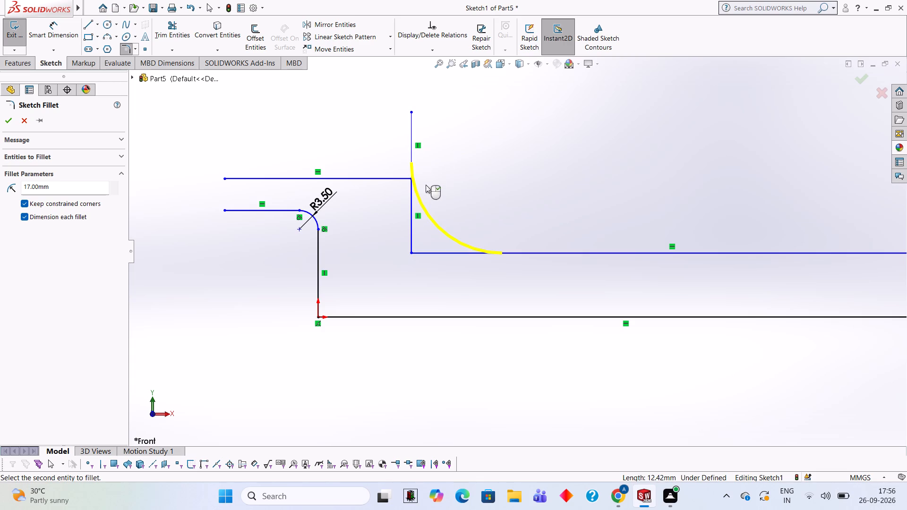
{"action": "key", "text": "Return"}
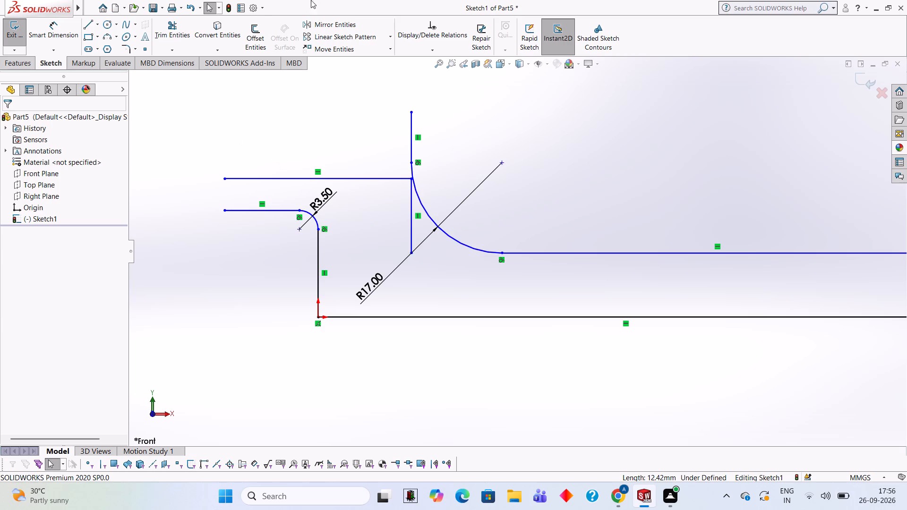
Trim away the vertical stub above the 17 mm fillet arc, the step's short vertical line and the old top line.
{"action": "left_click", "coordinate": [179, 25]}
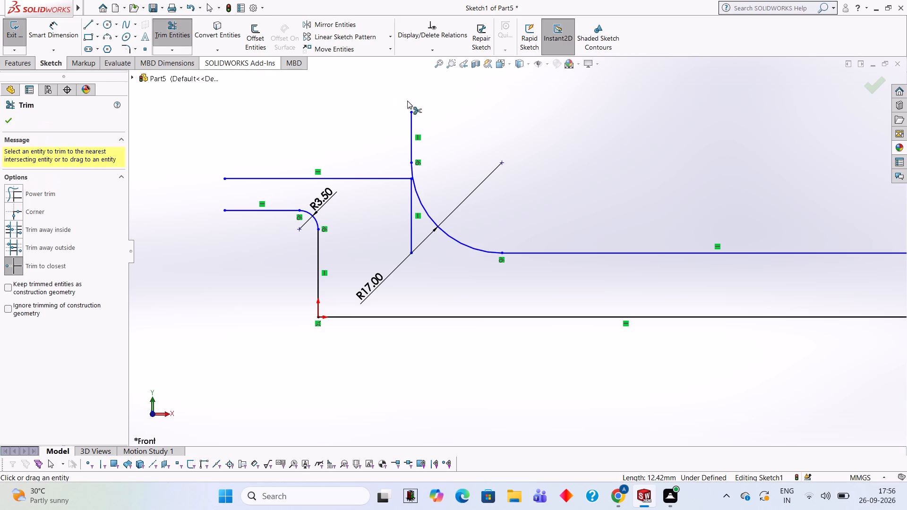
{"action": "left_click", "coordinate": [410, 135]}
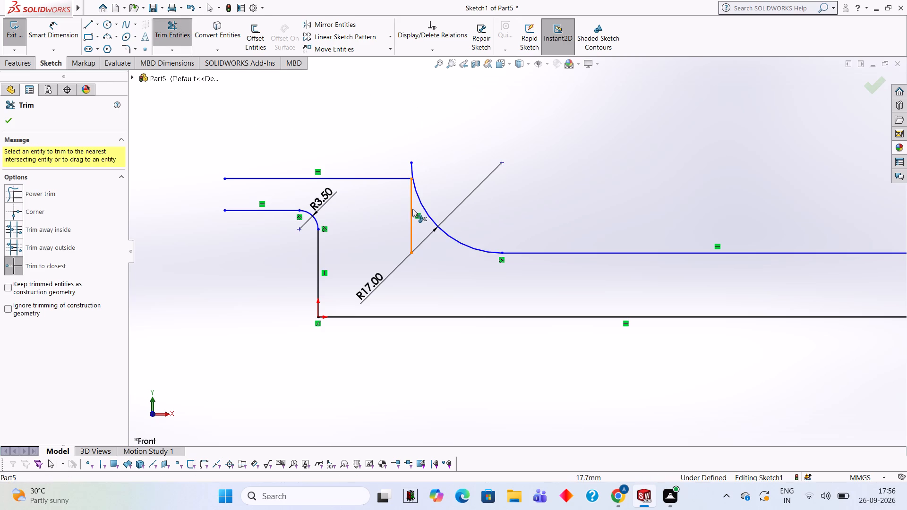
{"action": "left_click", "coordinate": [412, 209]}
{"action": "left_click", "coordinate": [391, 175]}
{"action": "left_click", "coordinate": [393, 180]}
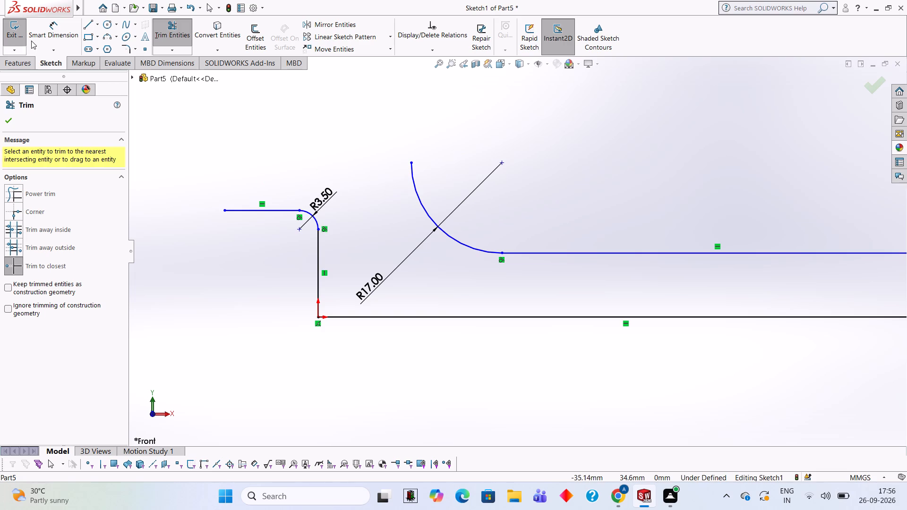
Draw a 35 mm horizontal line leftward from the arc's upper end and a 9 mm vertical line down to the short lower line's free end.
{"action": "left_click", "coordinate": [85, 28]}
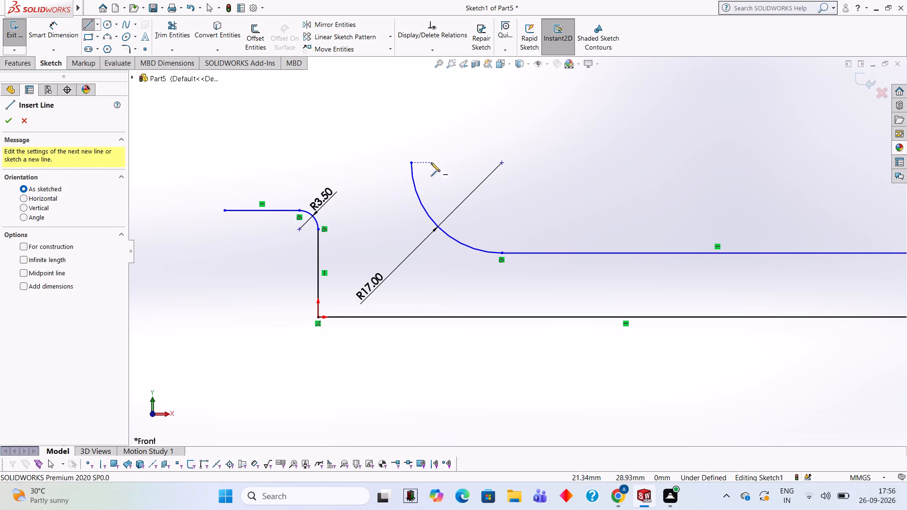
{"action": "left_click", "coordinate": [411, 161]}
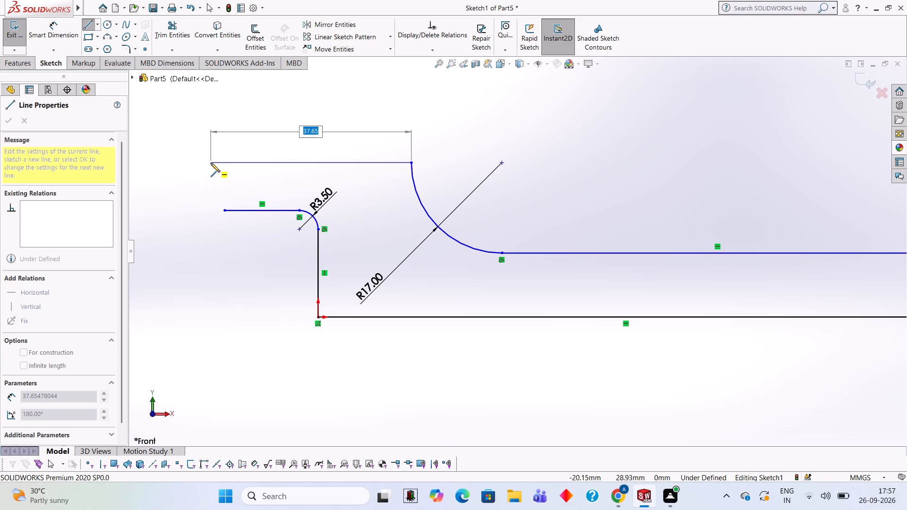
{"action": "type", "text": "35"}
{"action": "key", "text": "Return"}
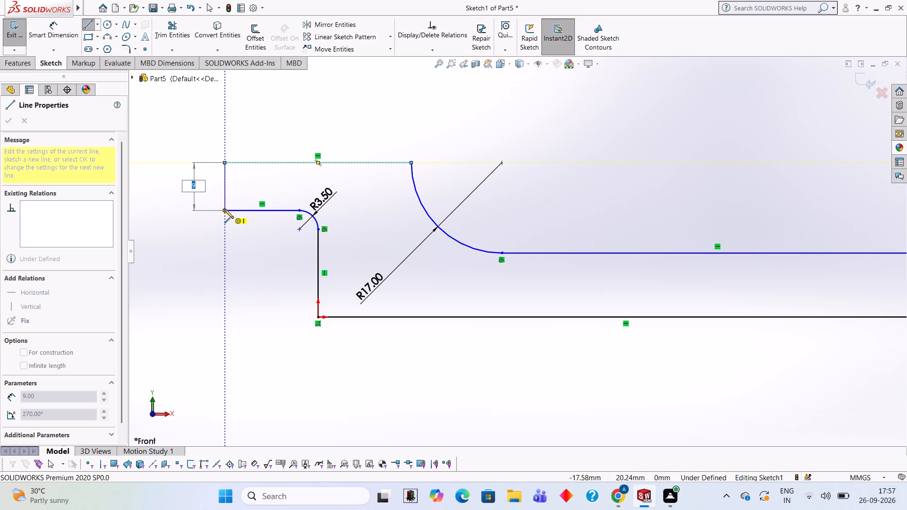
{"action": "left_click", "coordinate": [224, 209]}
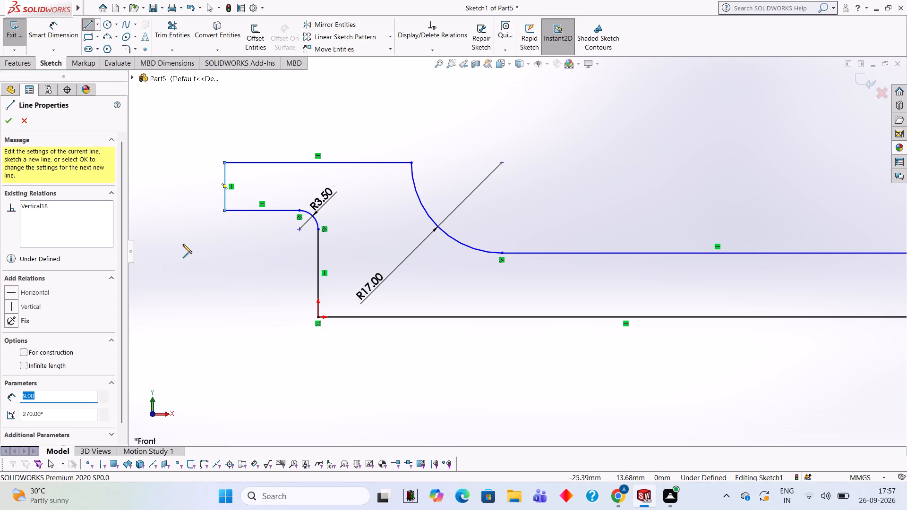
{"action": "key", "text": "grave"}
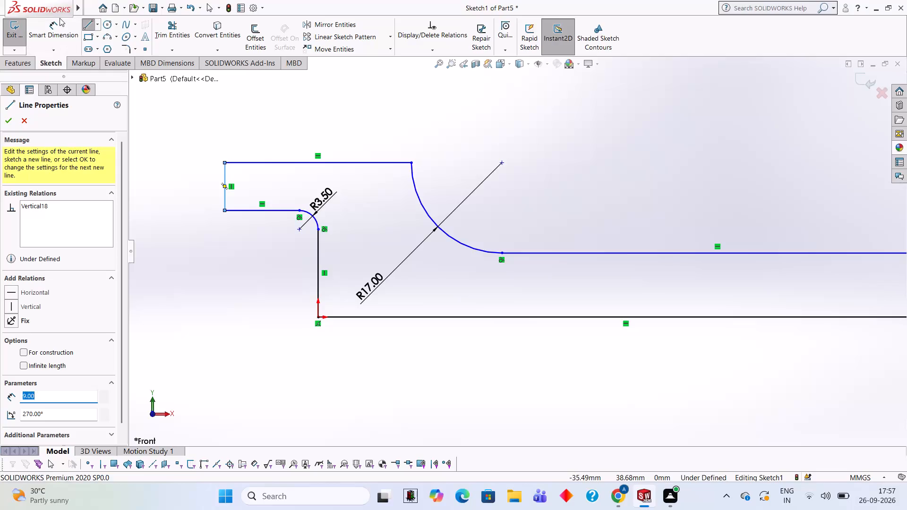
Dimension the flange's short vertical end line to 6 mm.
{"action": "left_click", "coordinate": [62, 20]}
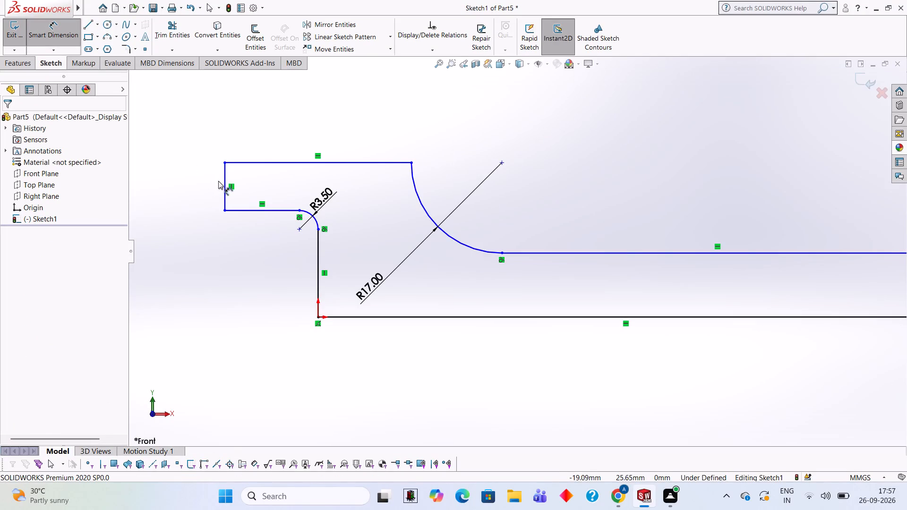
{"action": "left_click", "coordinate": [222, 182]}
{"action": "left_click", "coordinate": [197, 184]}
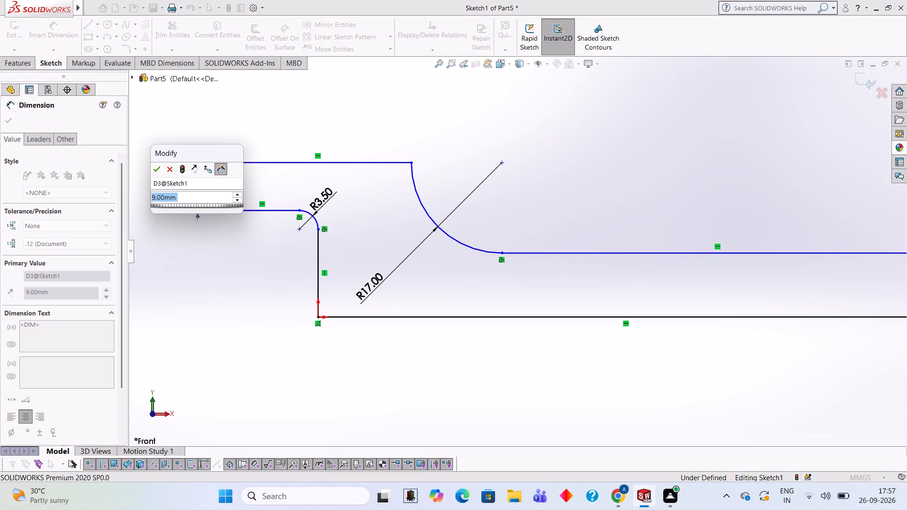
{"action": "key", "text": "6"}
{"action": "key", "text": "Return"}
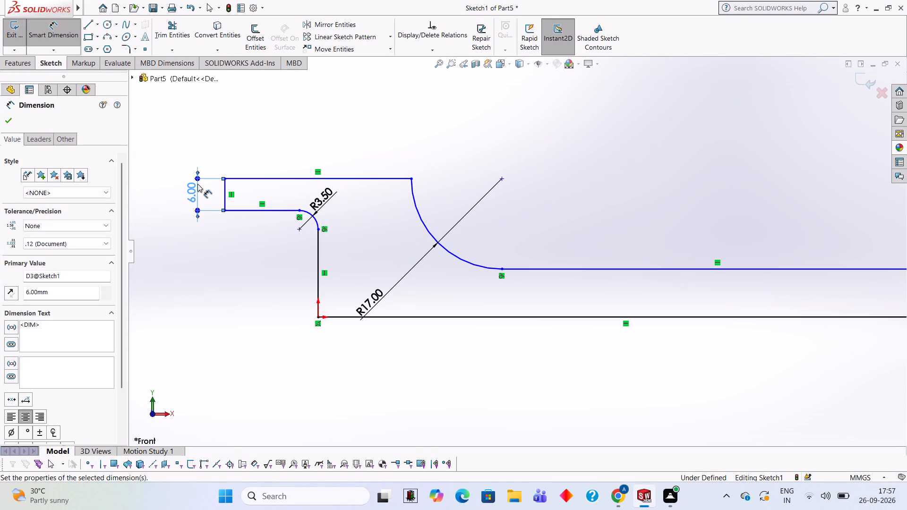
{"action": "key", "text": "Escape"}
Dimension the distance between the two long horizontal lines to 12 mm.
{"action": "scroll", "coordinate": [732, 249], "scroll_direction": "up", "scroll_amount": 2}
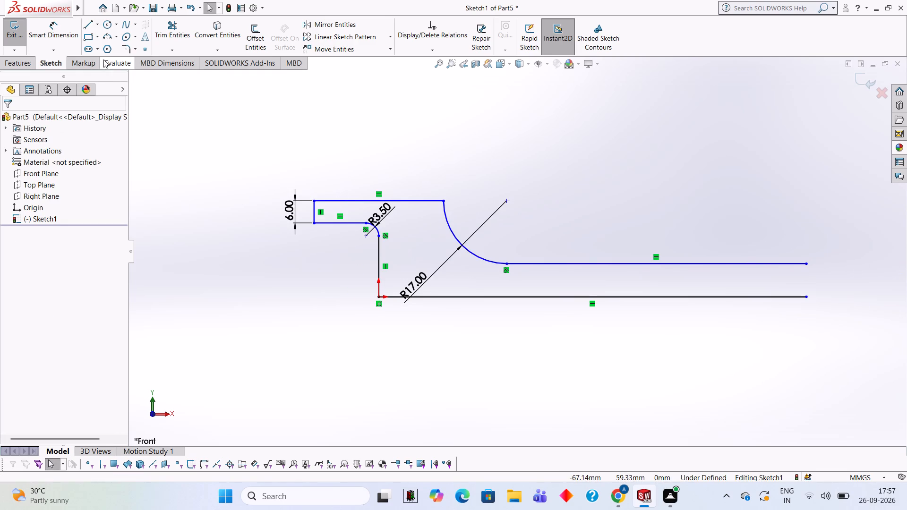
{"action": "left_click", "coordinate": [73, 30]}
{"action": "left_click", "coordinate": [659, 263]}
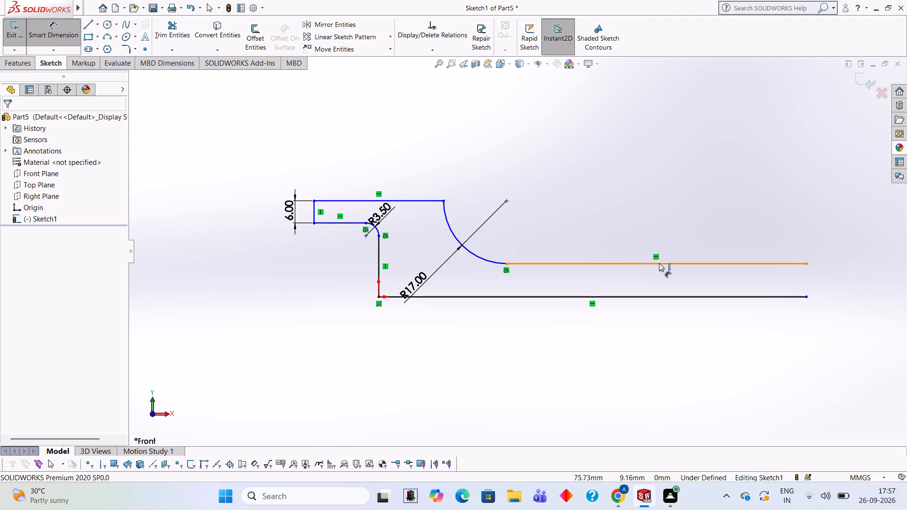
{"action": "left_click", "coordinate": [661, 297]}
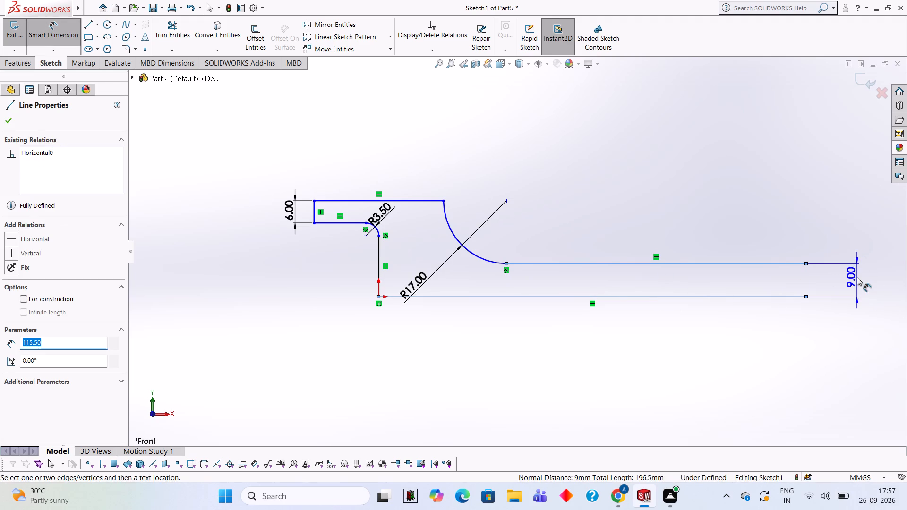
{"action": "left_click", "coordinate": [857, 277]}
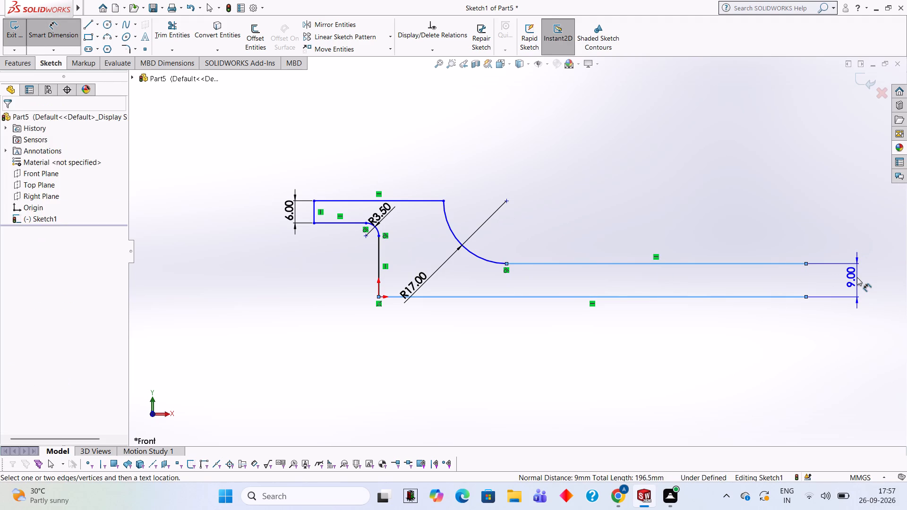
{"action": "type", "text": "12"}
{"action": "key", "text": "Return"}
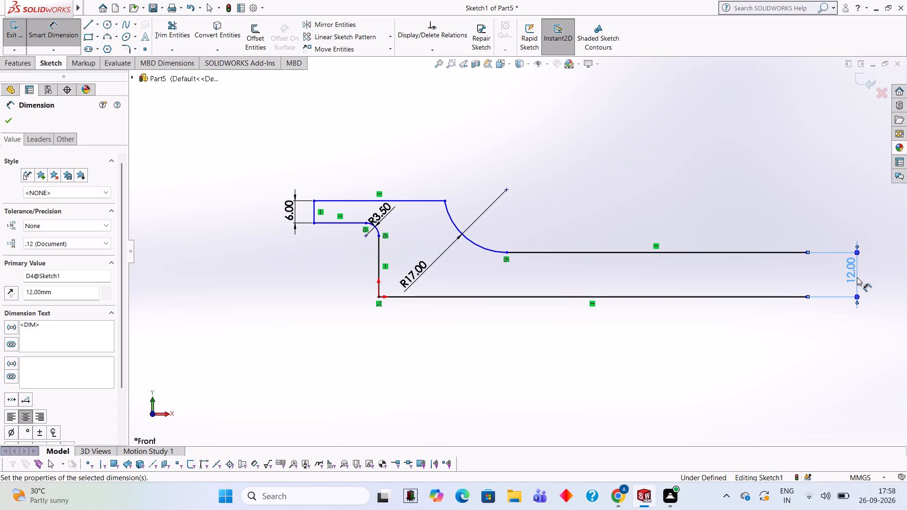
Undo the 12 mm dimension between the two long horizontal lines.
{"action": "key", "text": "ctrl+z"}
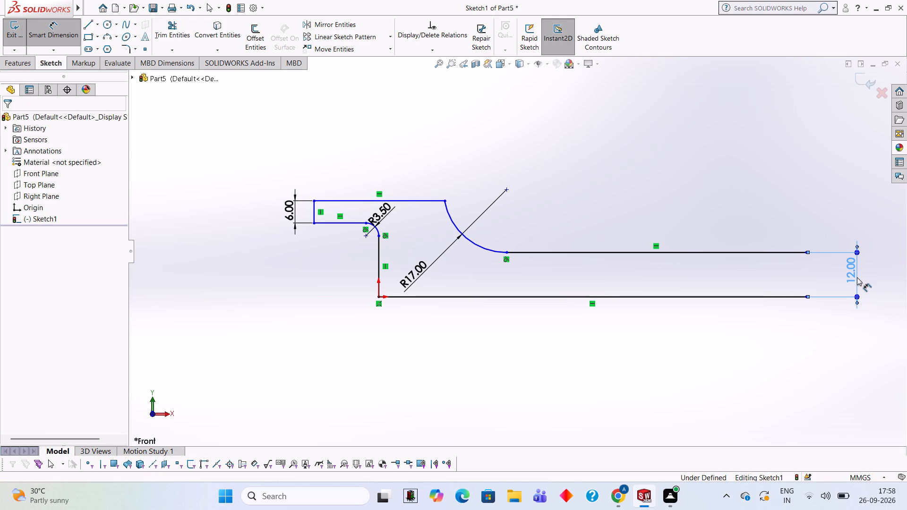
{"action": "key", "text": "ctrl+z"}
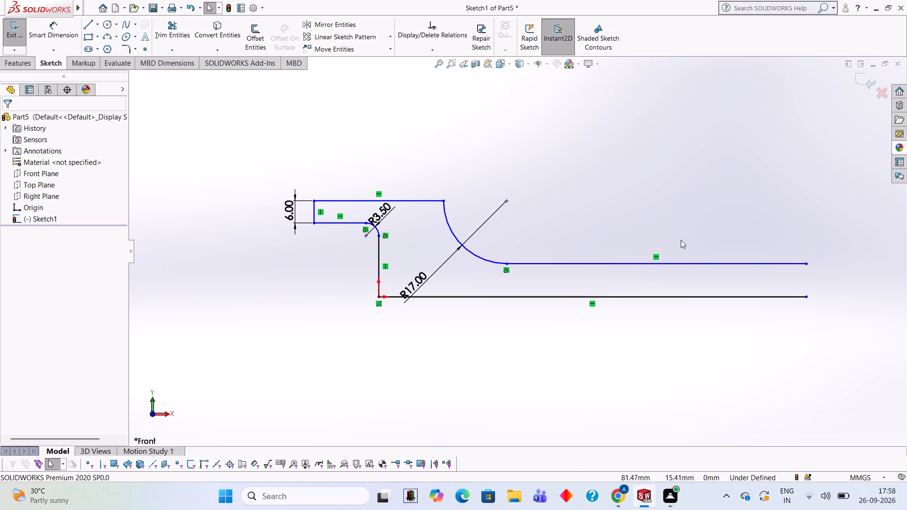
Add a 9 mm dimension between the two long horizontal lines, placed beyond their open ends.
{"action": "left_click", "coordinate": [57, 35]}
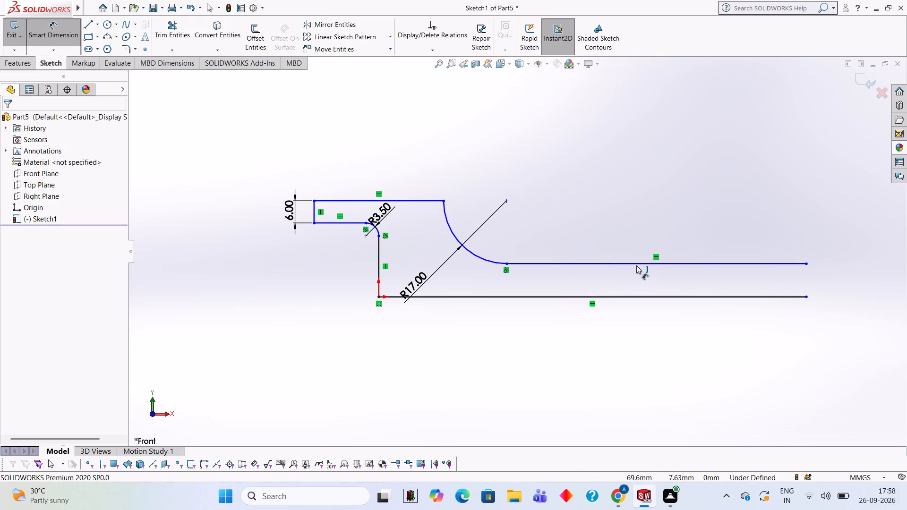
{"action": "left_click", "coordinate": [636, 265]}
{"action": "left_click", "coordinate": [645, 294]}
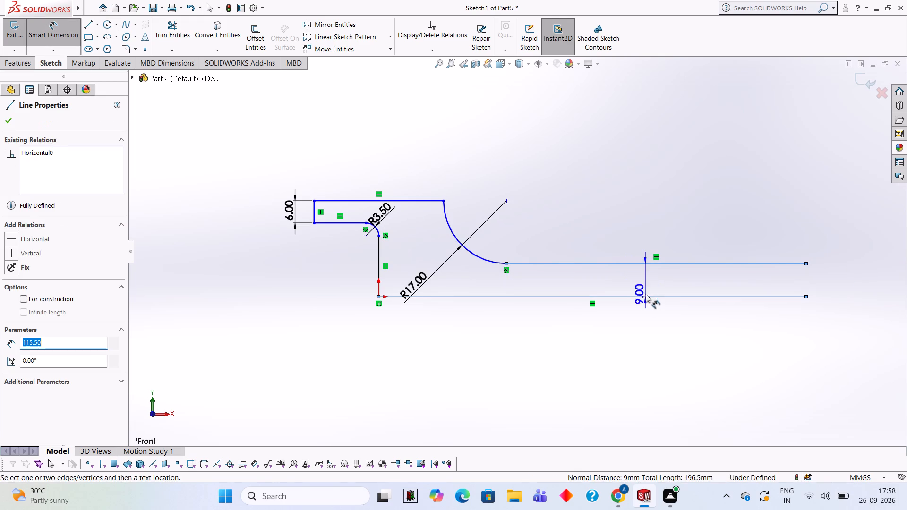
{"action": "left_click", "coordinate": [882, 274]}
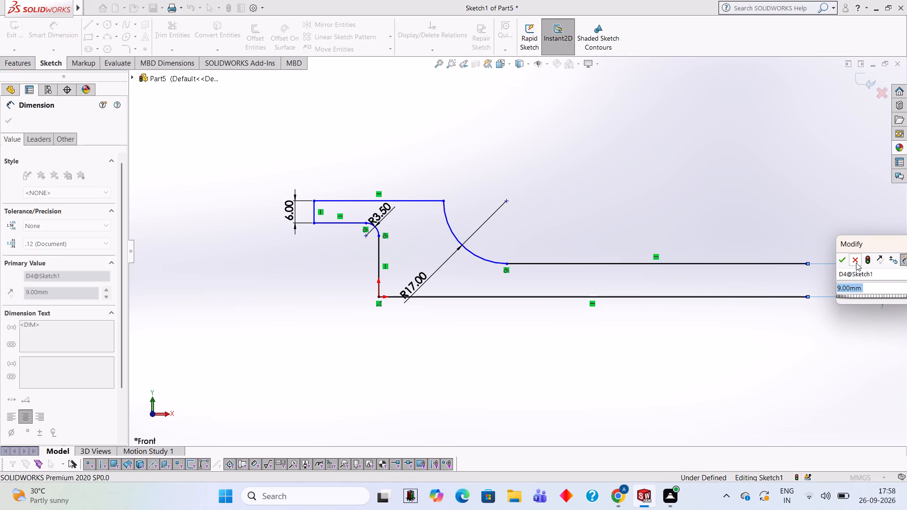
{"action": "left_click", "coordinate": [842, 259]}
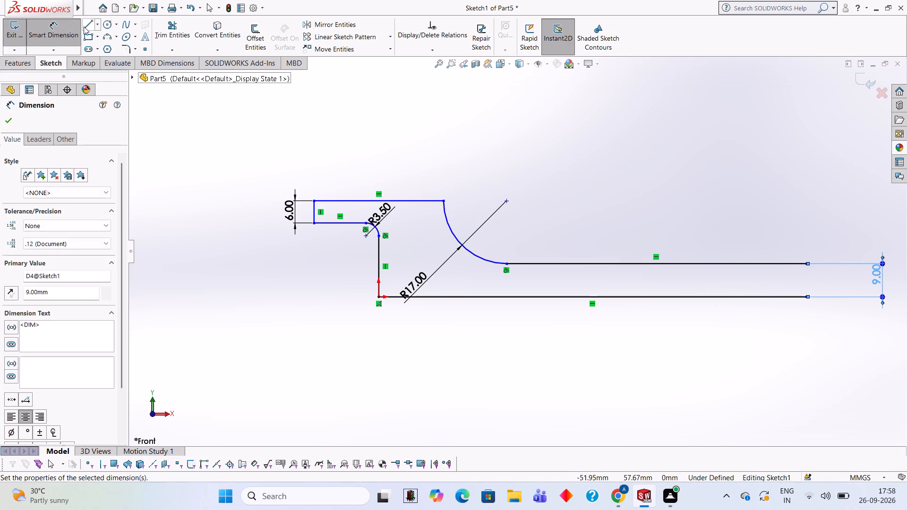
Draw a vertical line closing the profile between the open ends of the two long horizontal lines.
{"action": "left_click", "coordinate": [84, 26]}
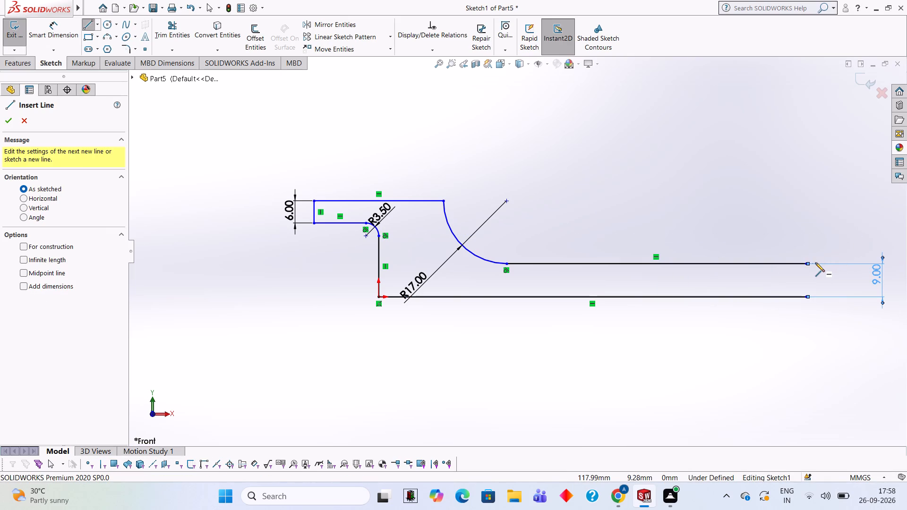
{"action": "left_click", "coordinate": [808, 263]}
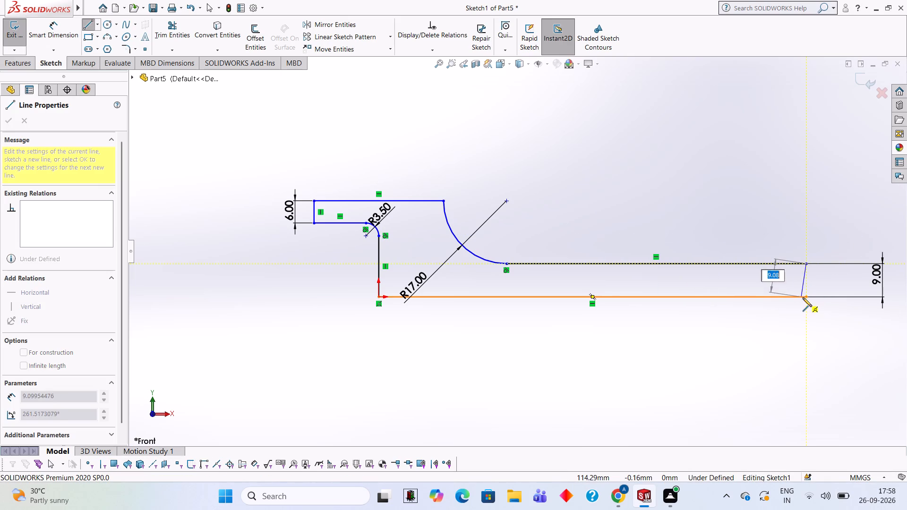
{"action": "left_click", "coordinate": [804, 297]}
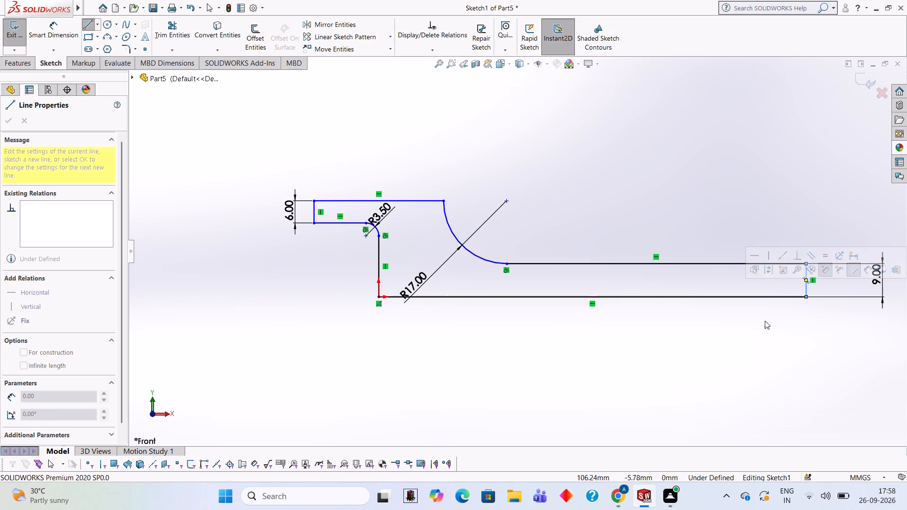
{"action": "key", "text": "Escape"}
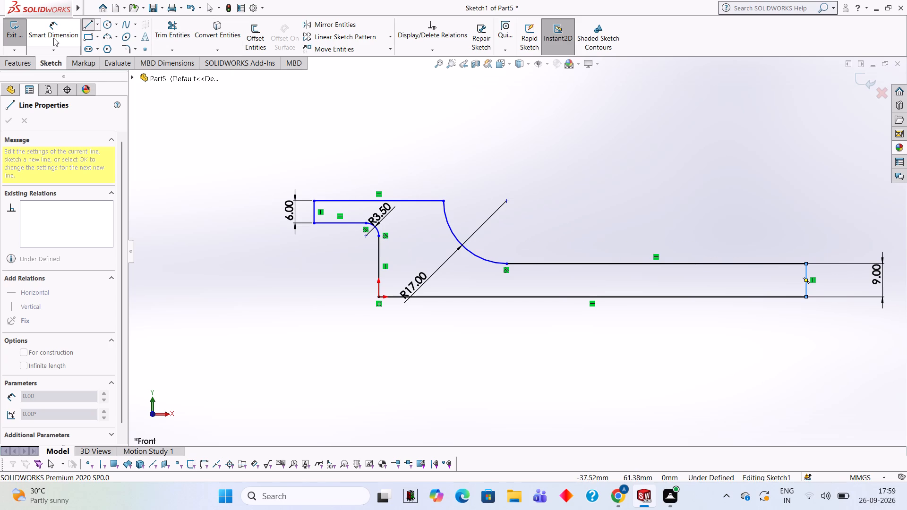
Extrude the closed stepped profile as a blind boss with a depth of 63 mm.
{"action": "left_click", "coordinate": [17, 59]}
{"action": "left_click", "coordinate": [23, 43]}
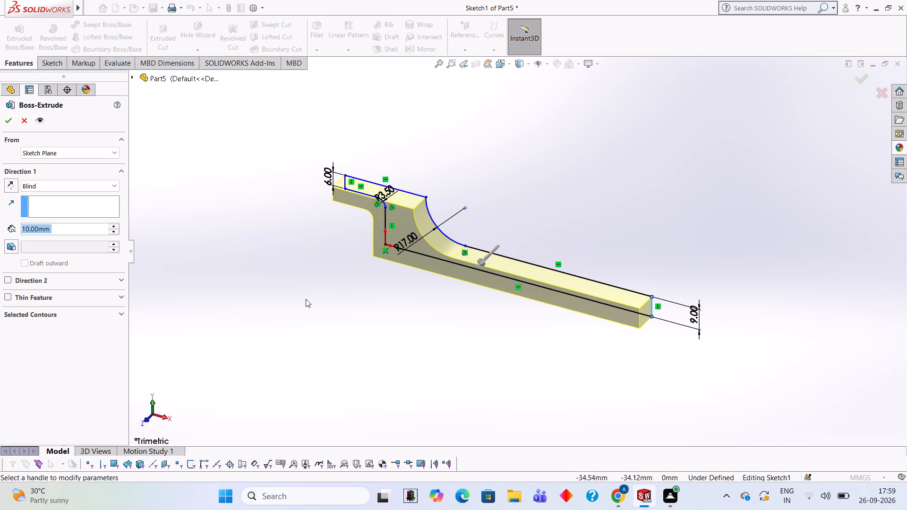
{"action": "type", "text": "63"}
{"action": "key", "text": "Return"}
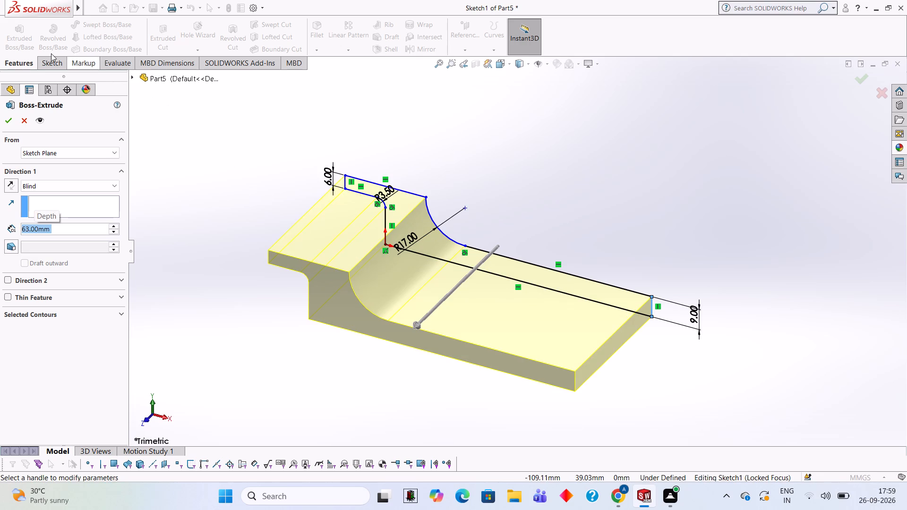
{"action": "left_click", "coordinate": [9, 114]}
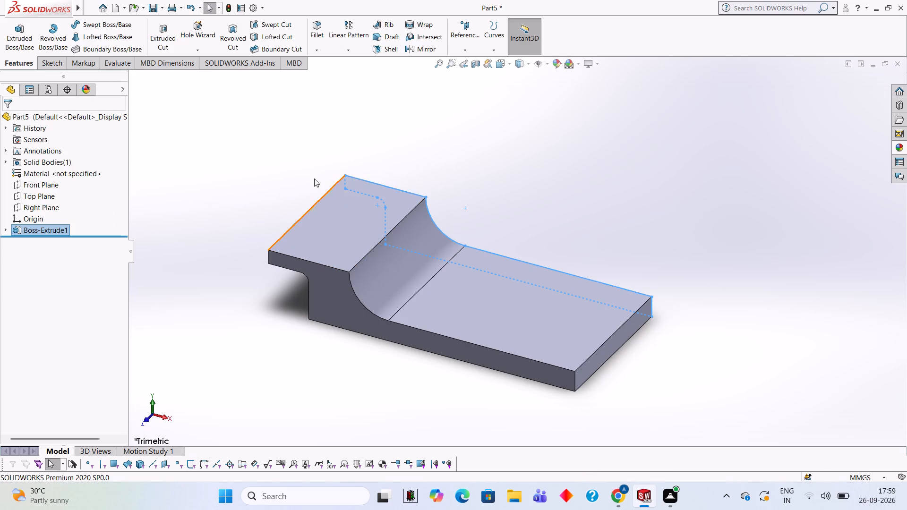
Start a sketch on the extrusion's front stepped-profile face and view it face-on.
{"action": "left_click", "coordinate": [282, 160]}
{"action": "middle_click_drag", "start_coordinate": [296, 159], "coordinate": [326, 126]}
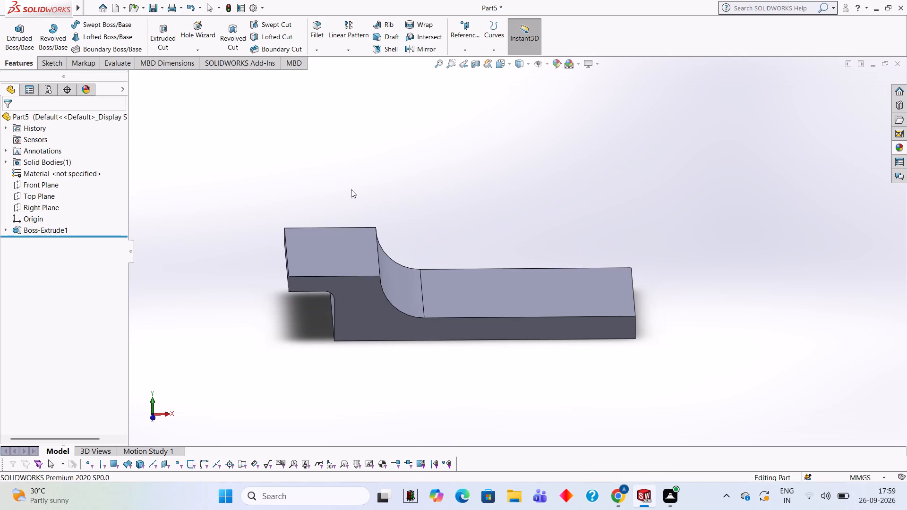
{"action": "scroll", "coordinate": [353, 187], "scroll_direction": "up", "scroll_amount": 1}
{"action": "middle_click_drag", "start_coordinate": [299, 150], "coordinate": [291, 122]}
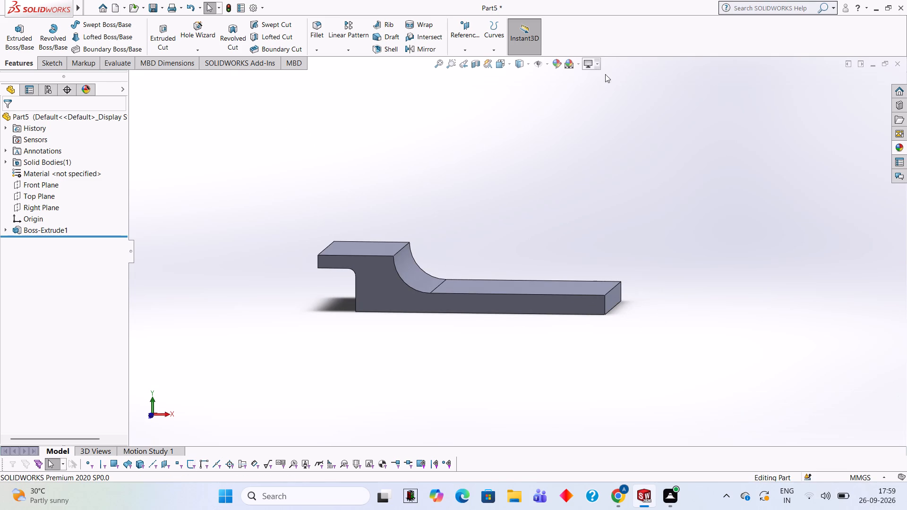
{"action": "left_click", "coordinate": [358, 264]}
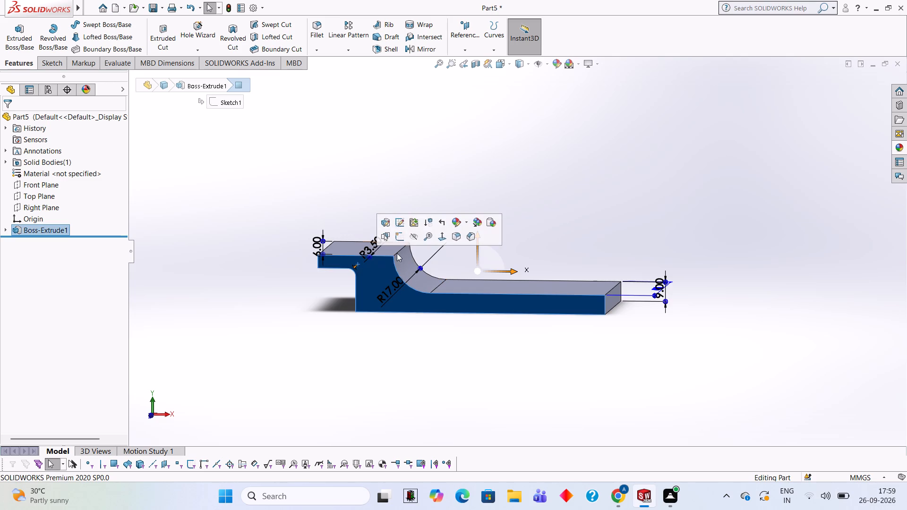
{"action": "left_click", "coordinate": [396, 234]}
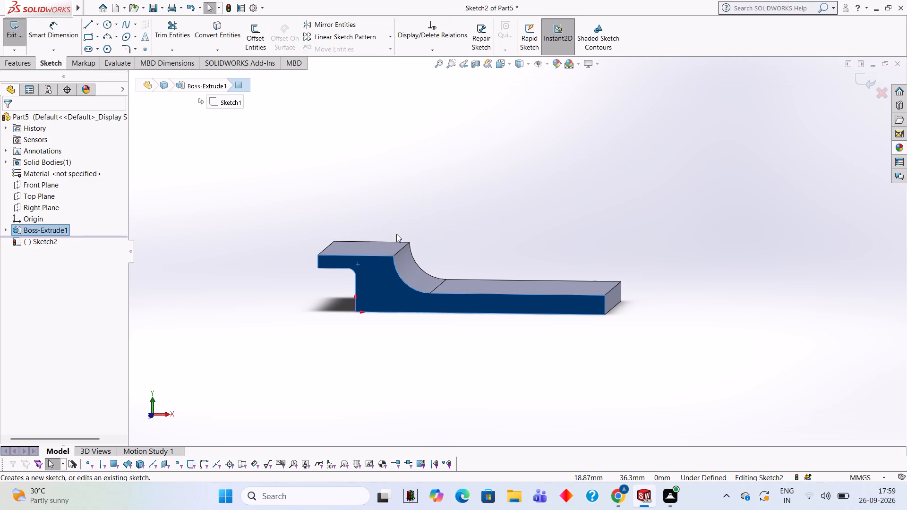
{"action": "key", "text": "ctrl+8"}
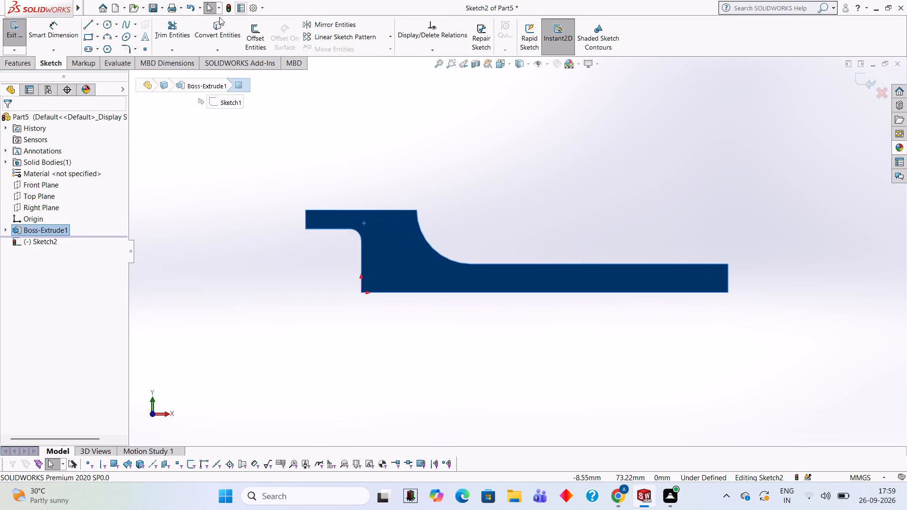
Sketch a 17.5 mm horizontal line along the flange's top edge, from its middle to the corner with the large arc.
{"action": "left_click", "coordinate": [91, 26]}
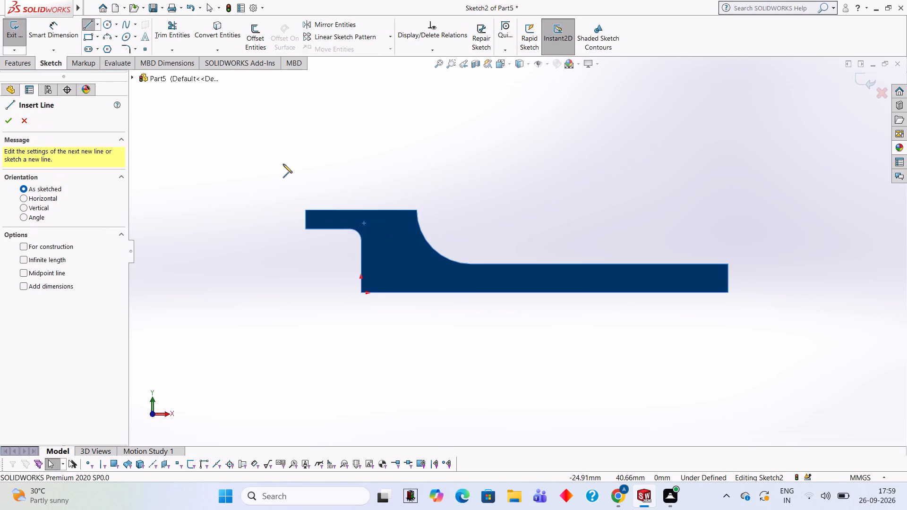
{"action": "left_click", "coordinate": [360, 210]}
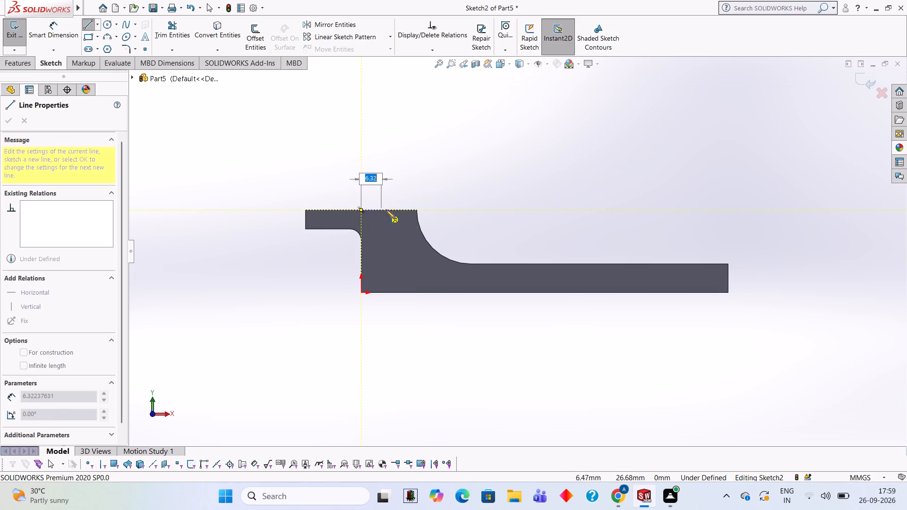
{"action": "left_click", "coordinate": [417, 210]}
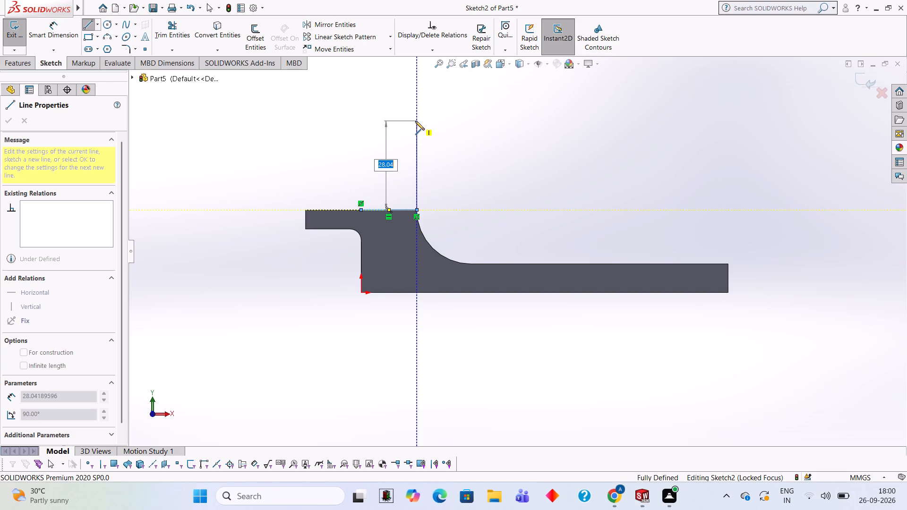
Calculate 33-6 in Calculator, and close it.
{"action": "type", "text": "33-6"}
{"action": "key", "text": "Return"}
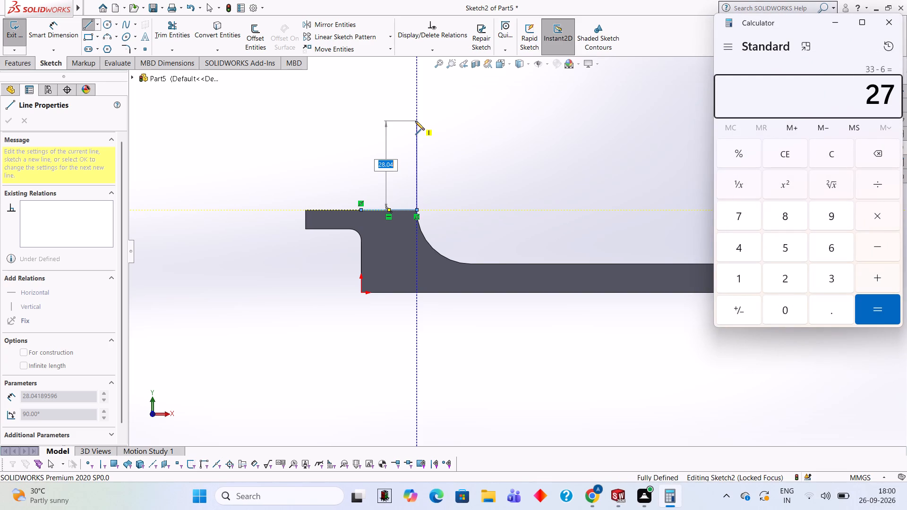
{"action": "left_click", "coordinate": [892, 20]}
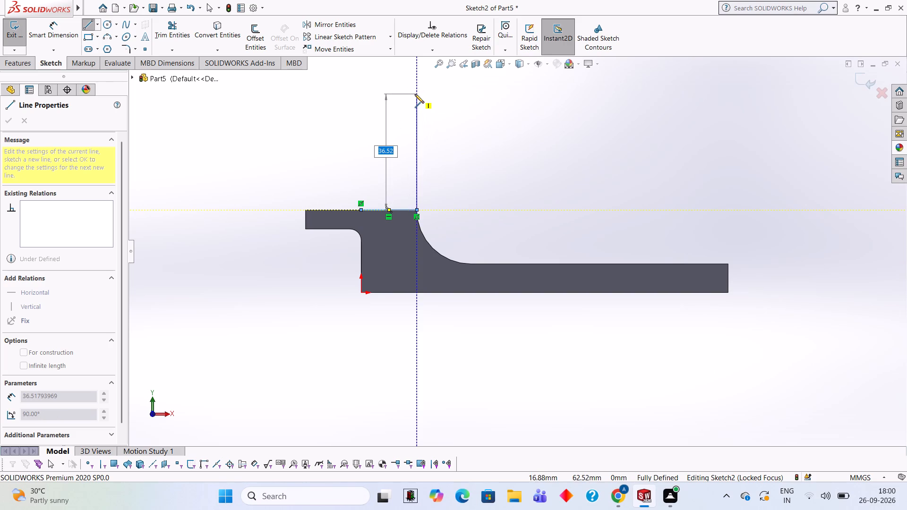
Draw a 37 mm vertical line upward from the top edge's corner at the large arc.
{"action": "type", "text": "37"}
{"action": "key", "text": "Return"}
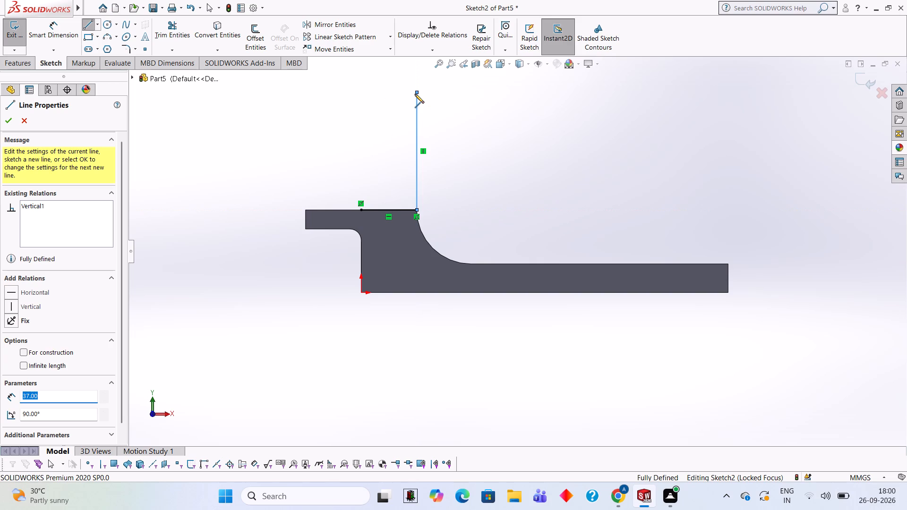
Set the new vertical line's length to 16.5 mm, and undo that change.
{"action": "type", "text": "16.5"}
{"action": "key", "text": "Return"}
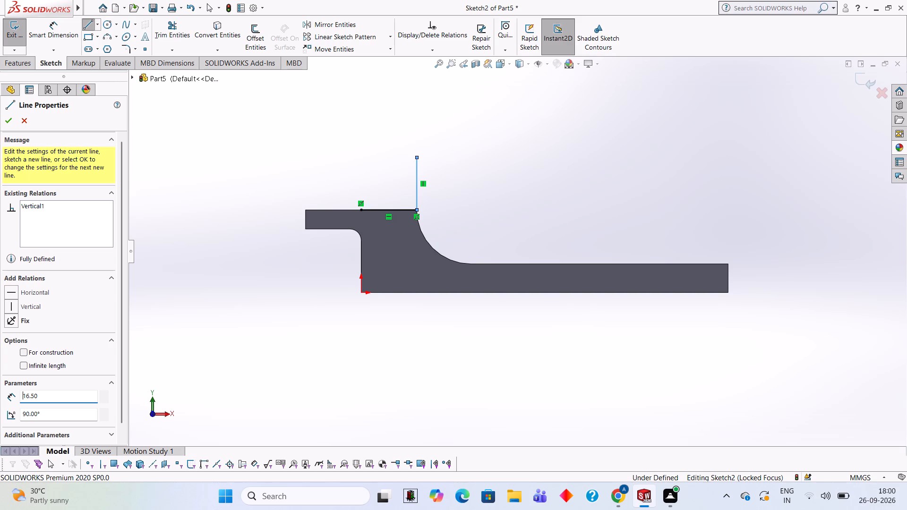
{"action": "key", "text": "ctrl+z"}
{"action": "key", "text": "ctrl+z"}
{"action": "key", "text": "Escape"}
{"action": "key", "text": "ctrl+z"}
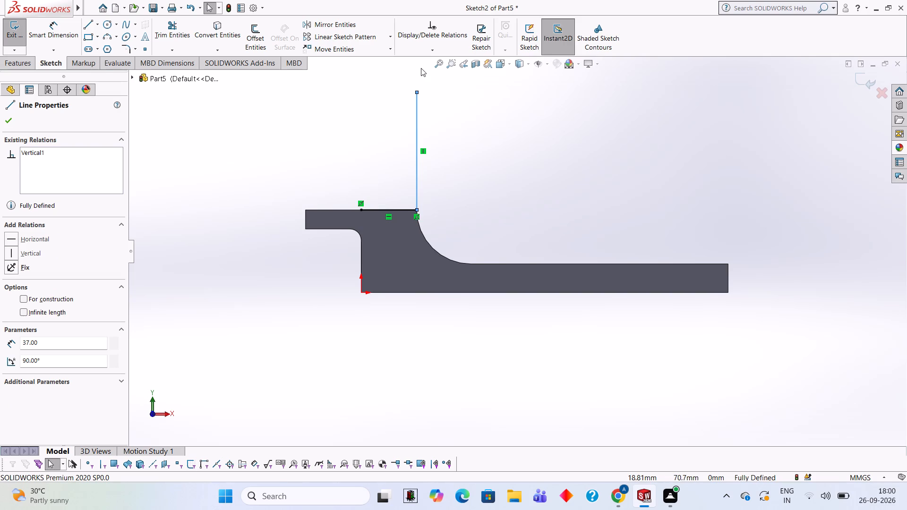
Draw a 16.5 mm vertical line upward from the top end of the 37 mm line.
{"action": "left_click", "coordinate": [84, 27]}
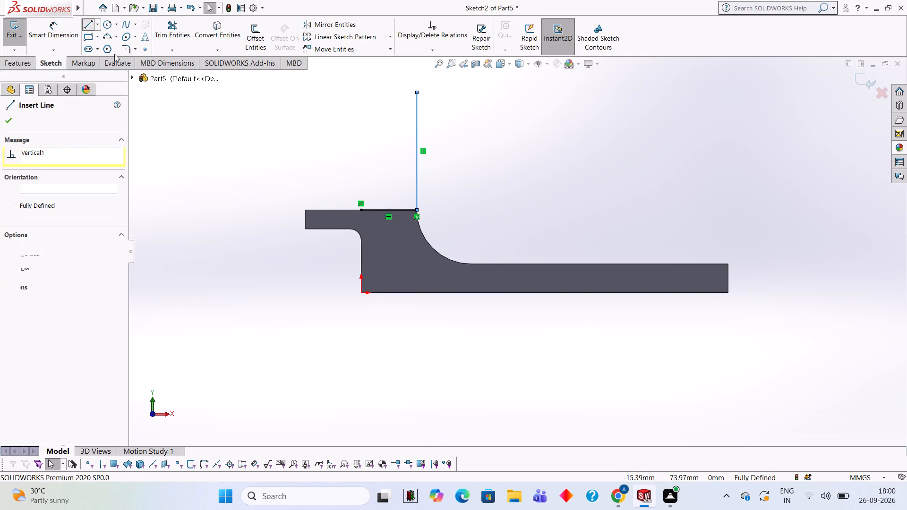
{"action": "left_click", "coordinate": [416, 90]}
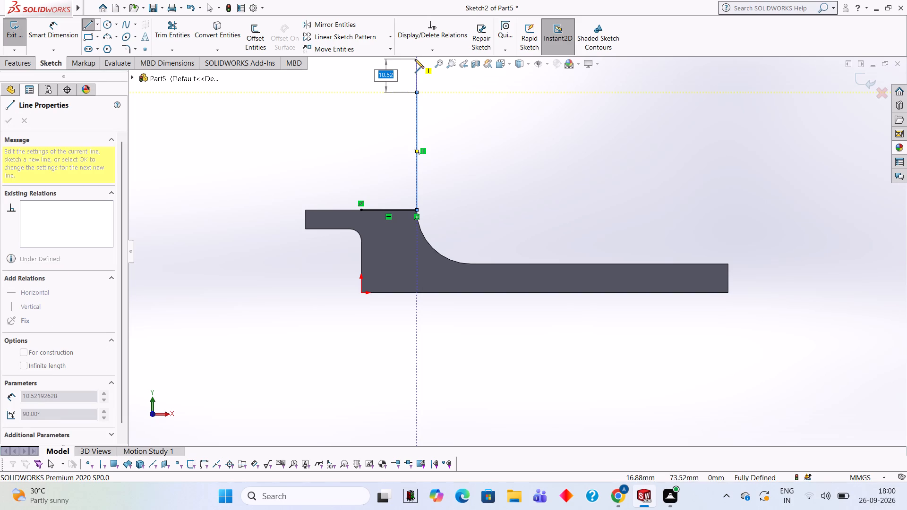
{"action": "type", "text": "16.5"}
{"action": "key", "text": "Return"}
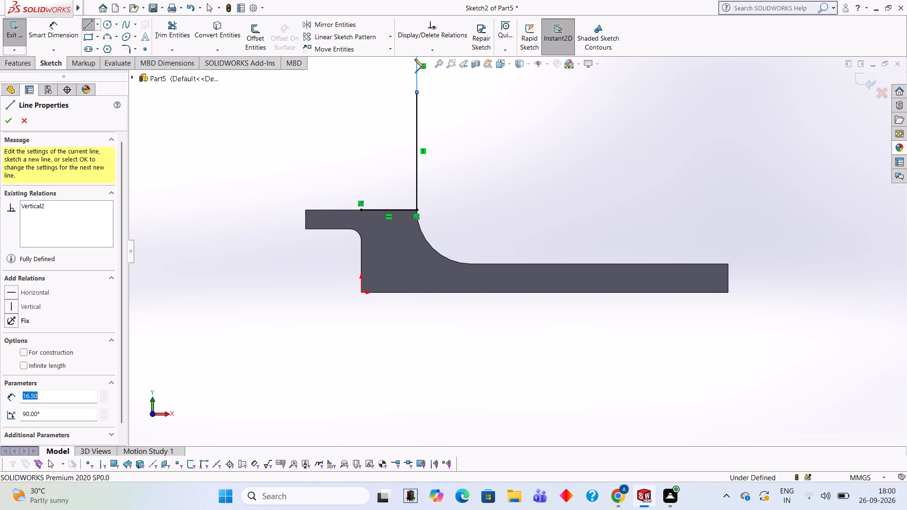
Calculate 17.5-3 in Calculator, and close it.
{"action": "scroll", "coordinate": [424, 117], "scroll_direction": "up", "scroll_amount": 2}
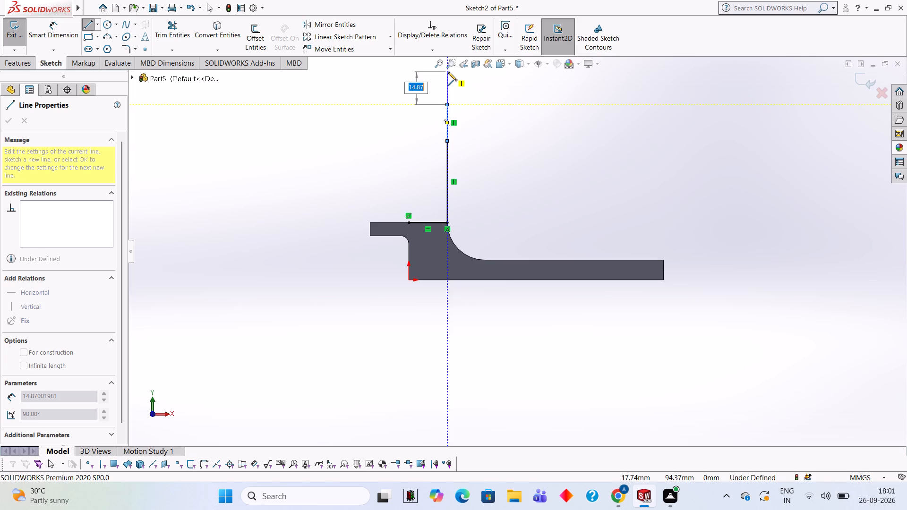
{"action": "key", "text": "1"}
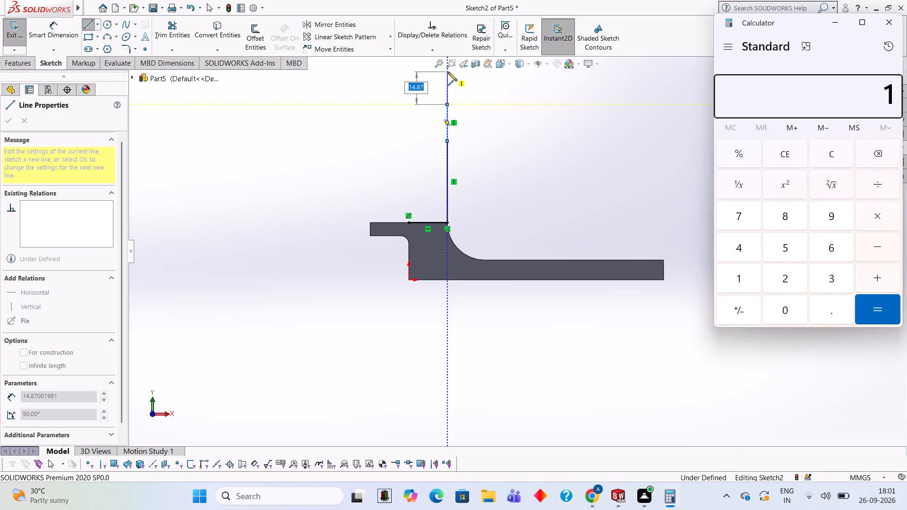
{"action": "key", "text": "7"}
{"action": "type", "text": ".5-3"}
{"action": "key", "text": "Return"}
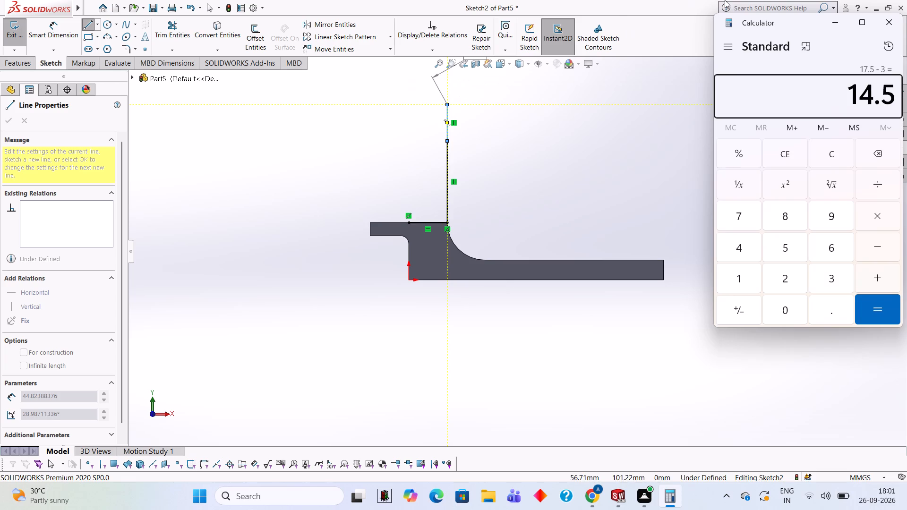
{"action": "left_click", "coordinate": [889, 20]}
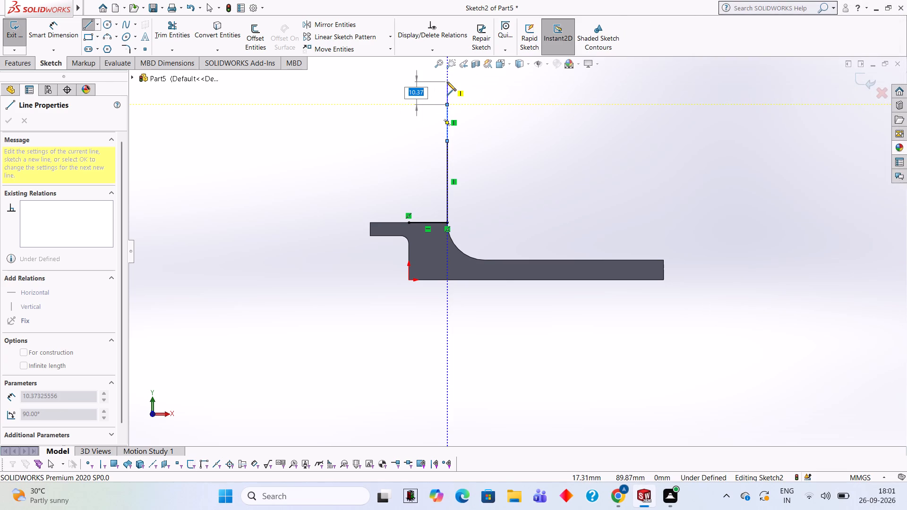
Continue with a 14.5 mm vertical line upward from the end of the 16.5 mm line, and finish the line chain.
{"action": "type", "text": "14."}
{"action": "key", "text": "5"}
{"action": "key", "text": "Return"}
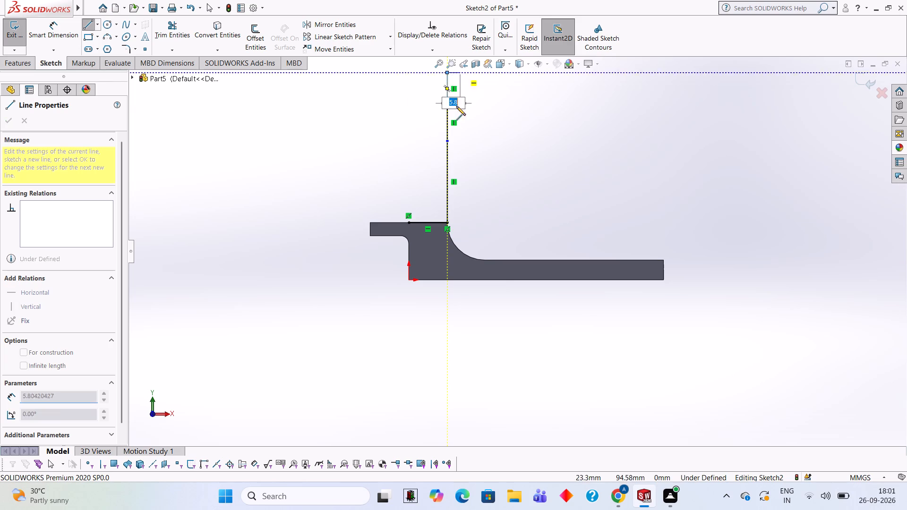
{"action": "scroll", "coordinate": [454, 128], "scroll_direction": "up", "scroll_amount": 1}
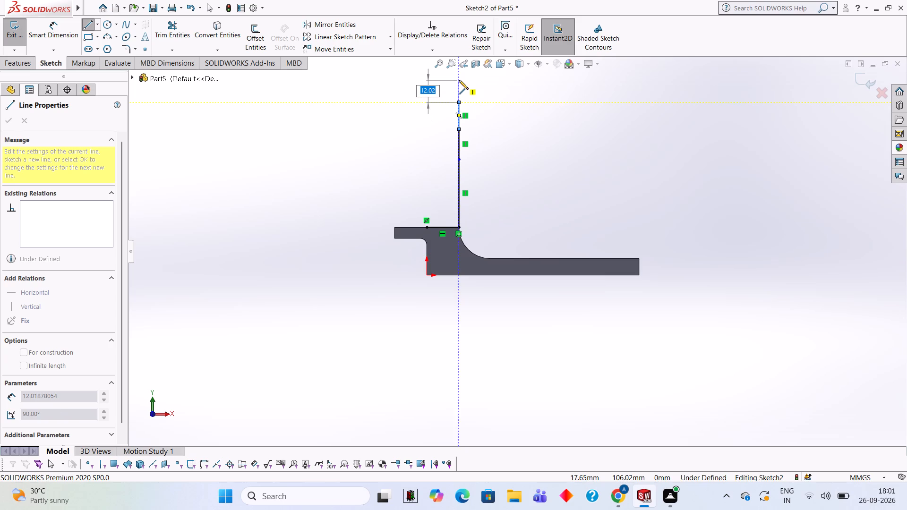
{"action": "key", "text": "Escape"}
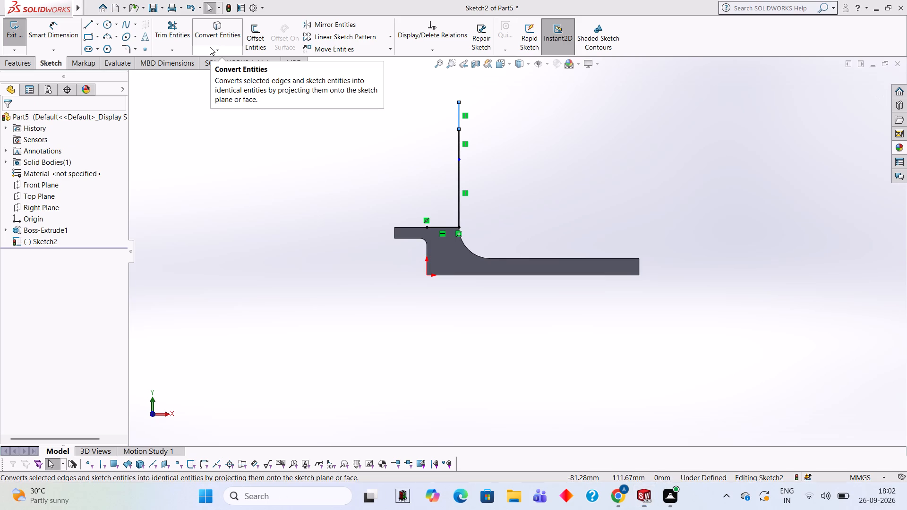
Calculate 35-6 and divide the result by 2 in Calculator, and close it.
{"action": "type", "text": "35"}
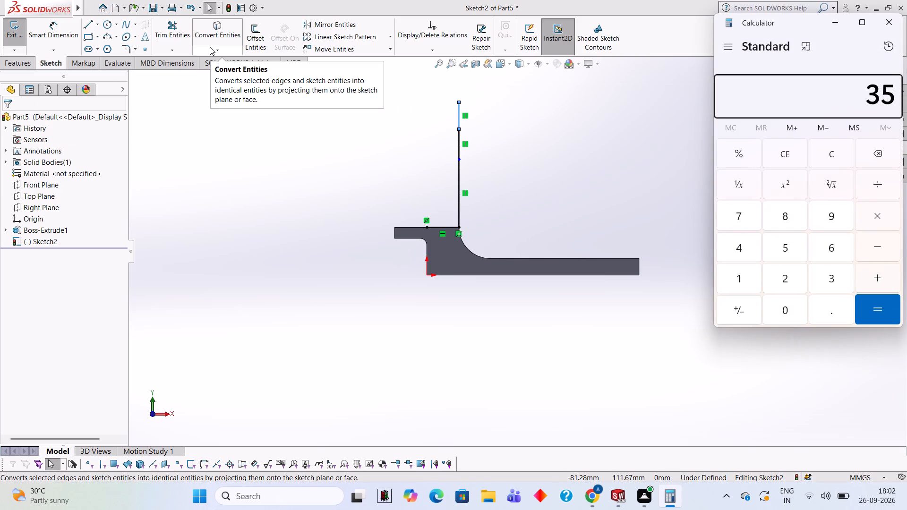
{"action": "type", "text": "-6"}
{"action": "key", "text": "Return"}
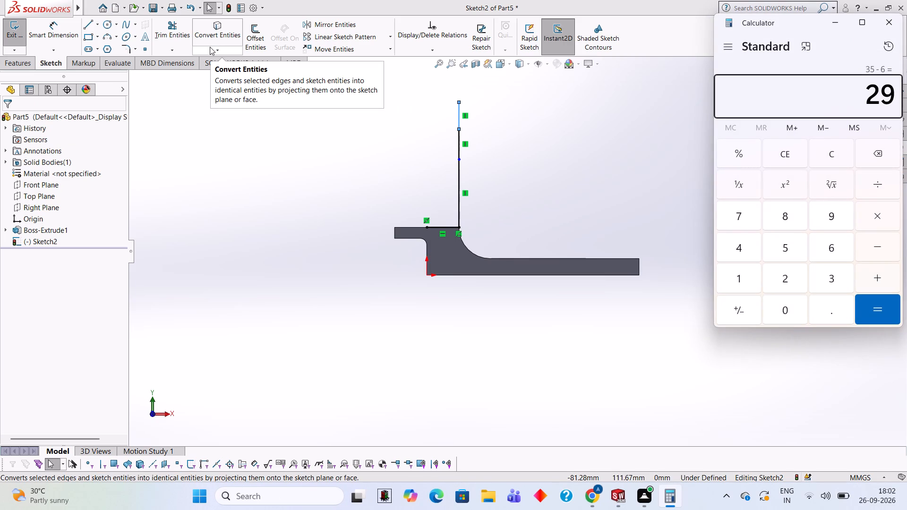
{"action": "key", "text": "slash"}
{"action": "key", "text": "2"}
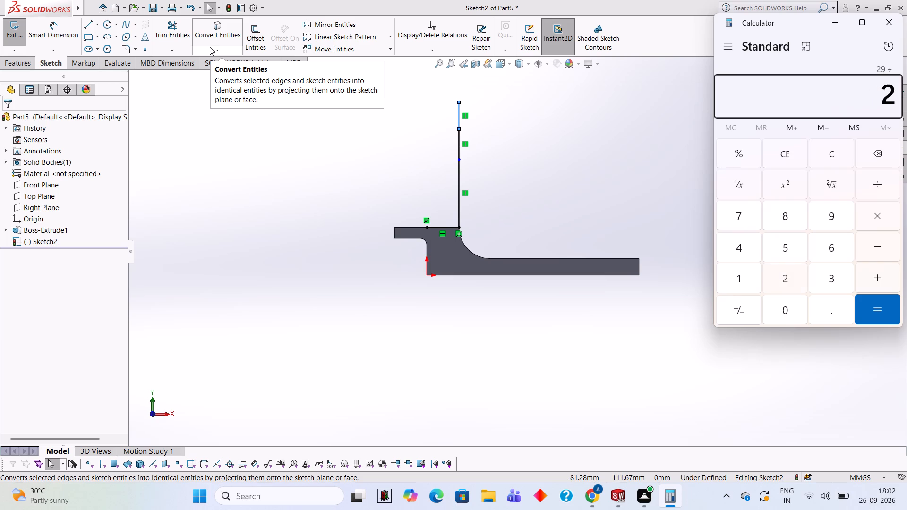
{"action": "key", "text": "Return"}
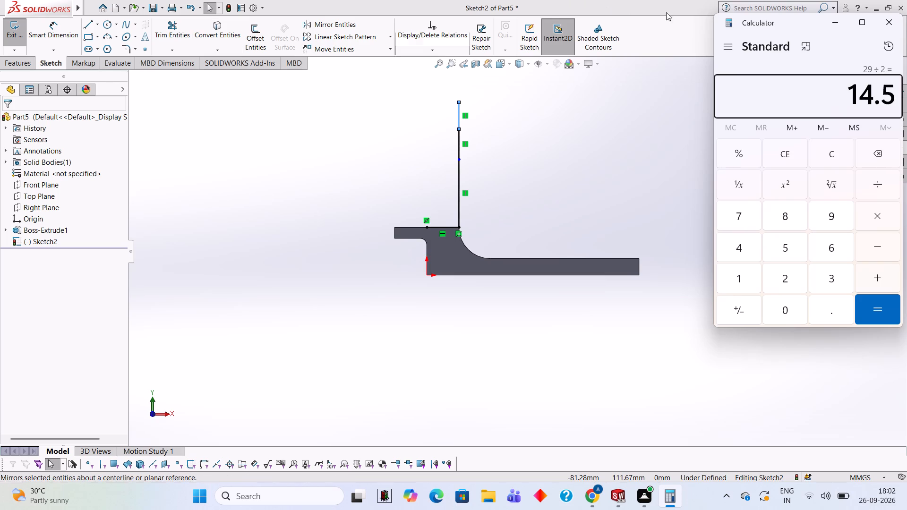
{"action": "left_click", "coordinate": [887, 25]}
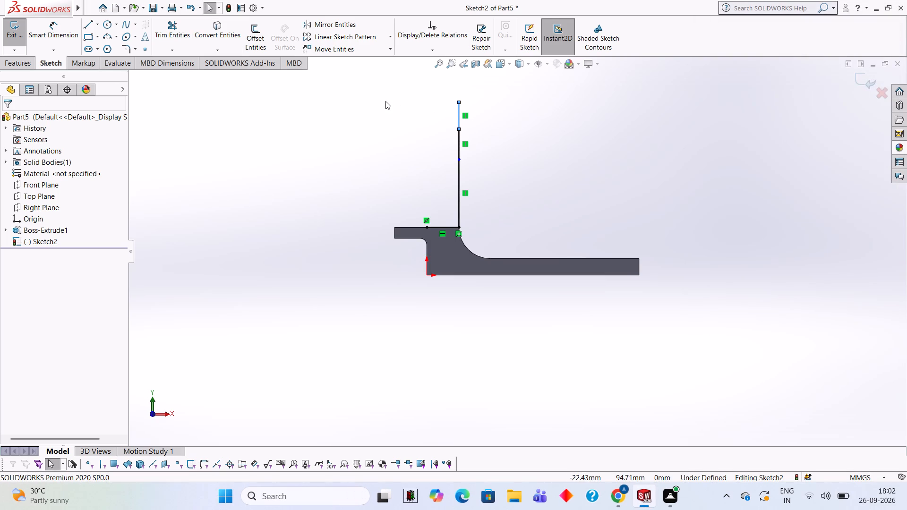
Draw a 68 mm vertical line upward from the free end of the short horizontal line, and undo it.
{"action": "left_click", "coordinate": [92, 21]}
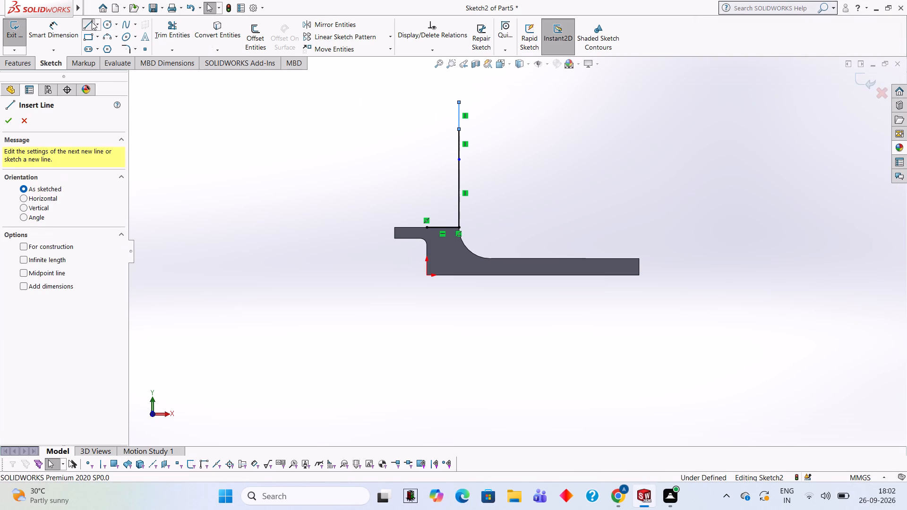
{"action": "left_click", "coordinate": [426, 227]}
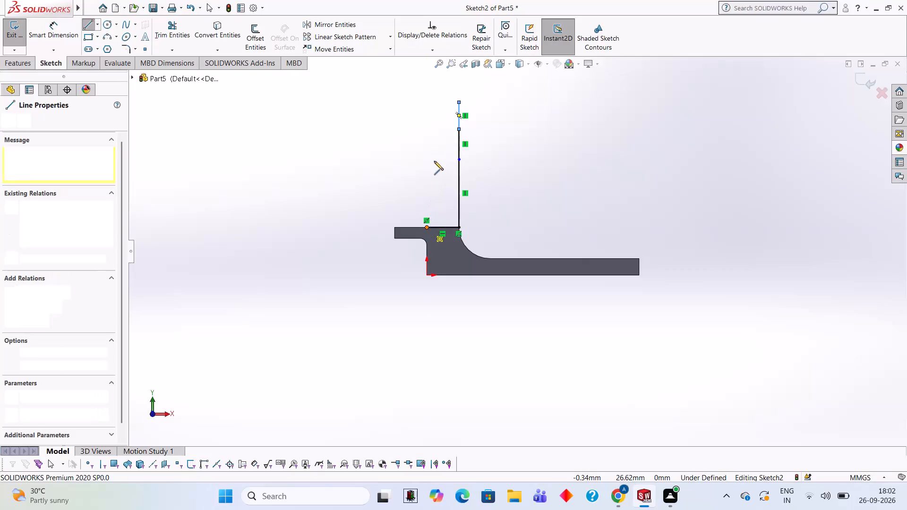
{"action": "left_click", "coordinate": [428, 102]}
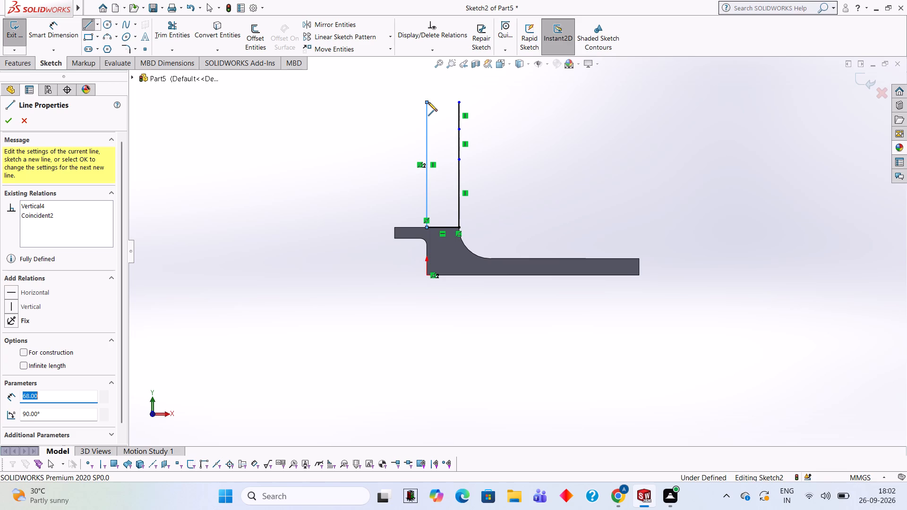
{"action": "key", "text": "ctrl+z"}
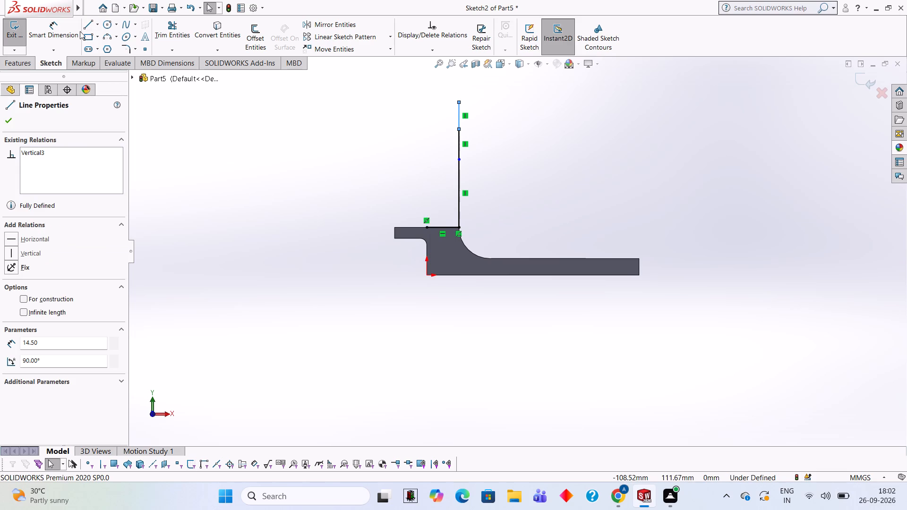
Draw a 27 mm vertical line upward from the free end of the short horizontal line, working out its length as 33-6 in Calculator.
{"action": "left_click", "coordinate": [85, 26]}
{"action": "left_click", "coordinate": [427, 228]}
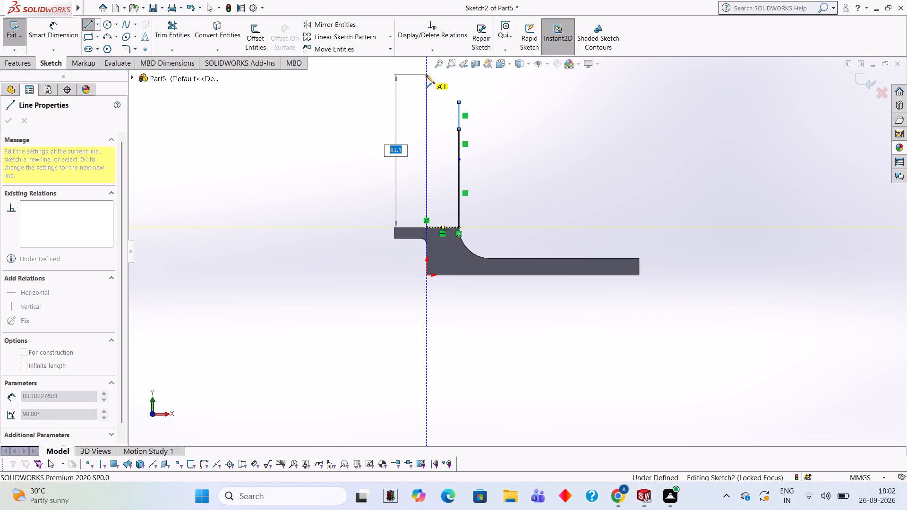
{"action": "key", "text": "3"}
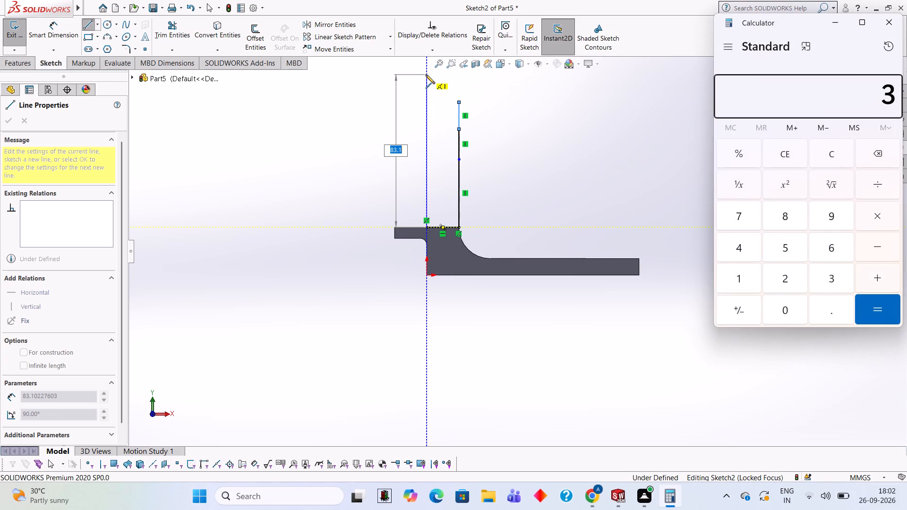
{"action": "type", "text": "3-"}
{"action": "type", "text": "28"}
{"action": "key", "text": "Return"}
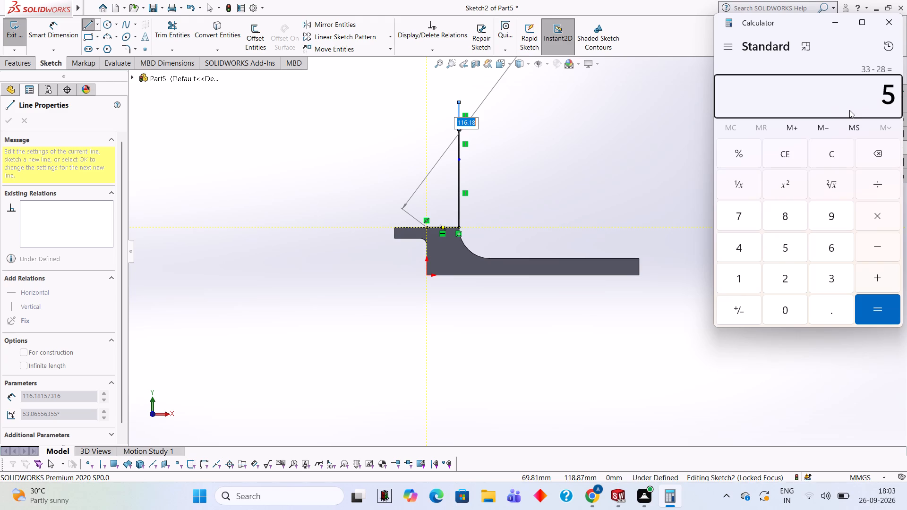
{"action": "key", "text": "BackSpace"}
{"action": "key", "text": "Delete"}
{"action": "key", "text": "Delete"}
{"action": "type", "text": "33-"}
{"action": "key", "text": "6"}
{"action": "key", "text": "Return"}
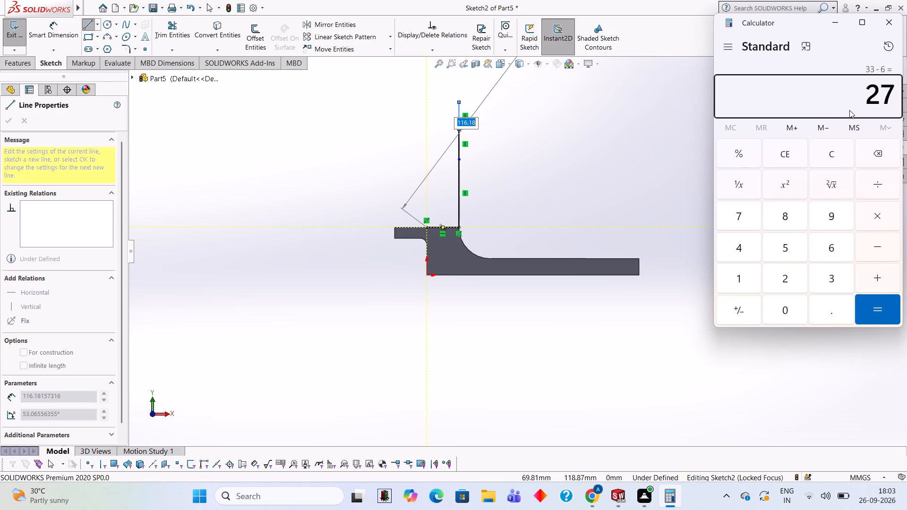
{"action": "left_click", "coordinate": [887, 28]}
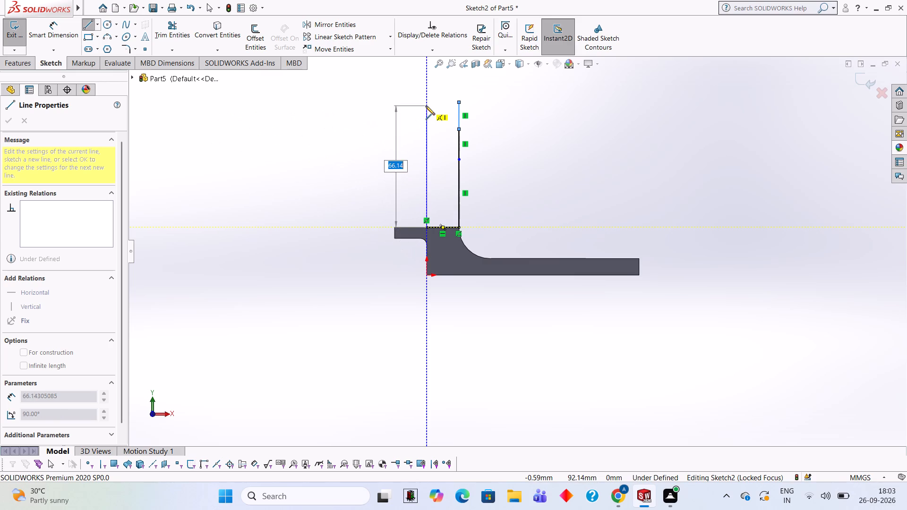
{"action": "type", "text": "27"}
{"action": "key", "text": "Return"}
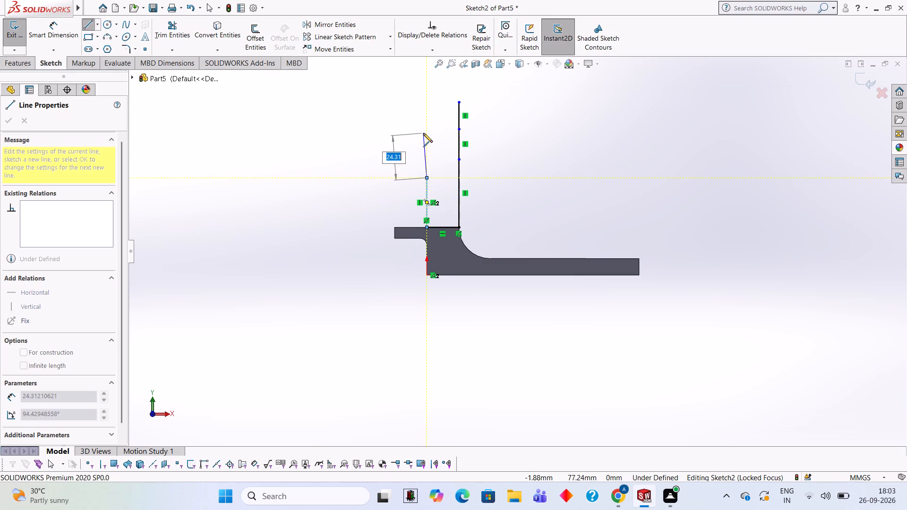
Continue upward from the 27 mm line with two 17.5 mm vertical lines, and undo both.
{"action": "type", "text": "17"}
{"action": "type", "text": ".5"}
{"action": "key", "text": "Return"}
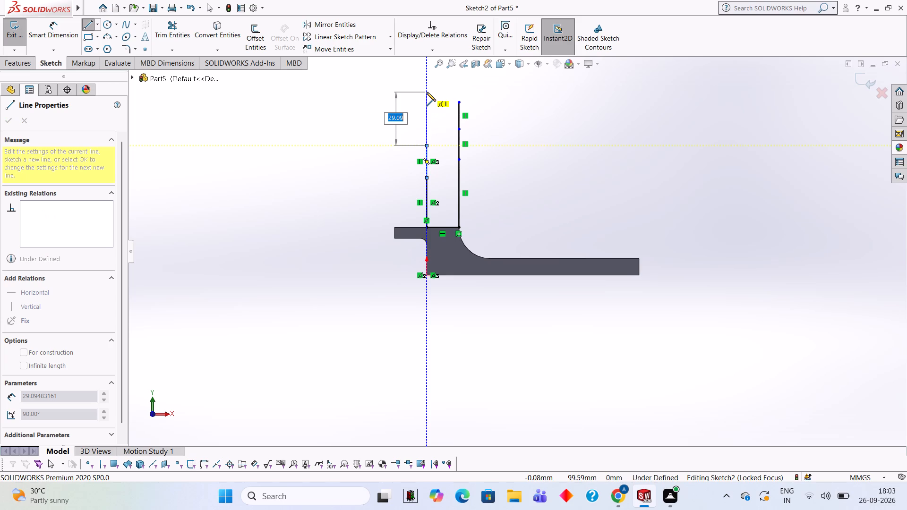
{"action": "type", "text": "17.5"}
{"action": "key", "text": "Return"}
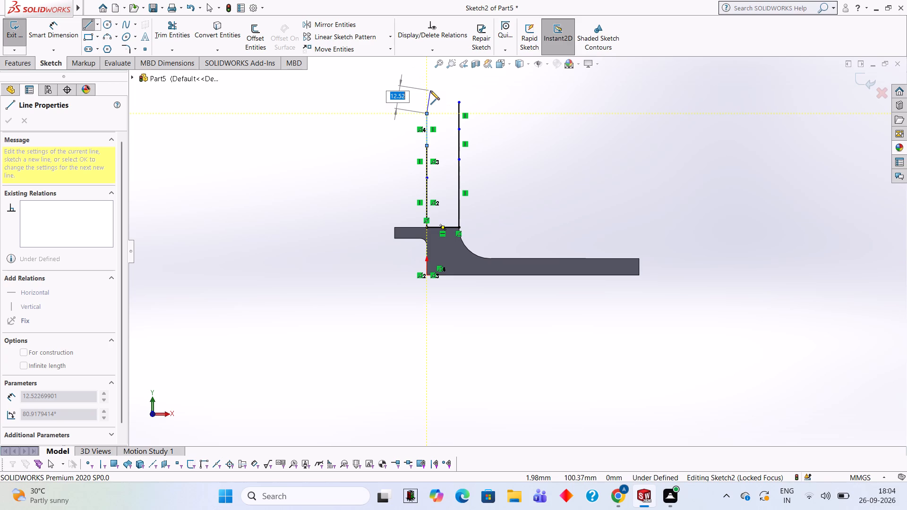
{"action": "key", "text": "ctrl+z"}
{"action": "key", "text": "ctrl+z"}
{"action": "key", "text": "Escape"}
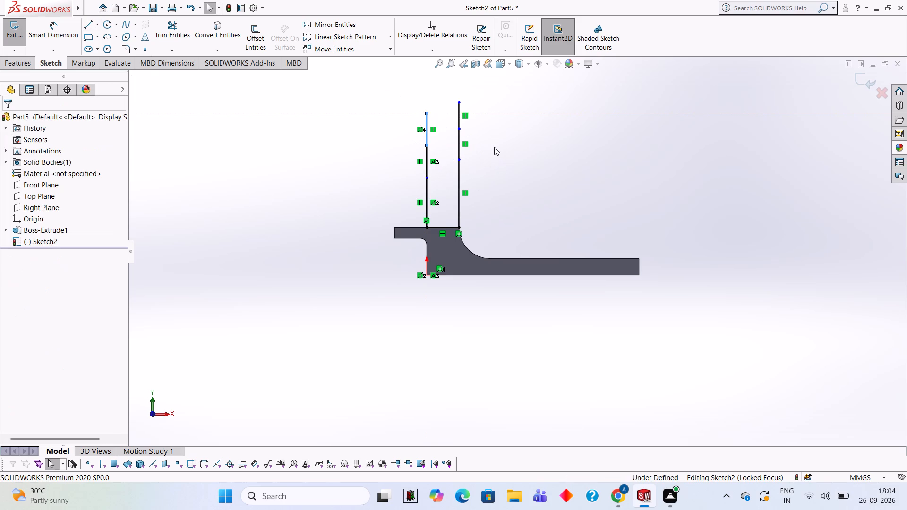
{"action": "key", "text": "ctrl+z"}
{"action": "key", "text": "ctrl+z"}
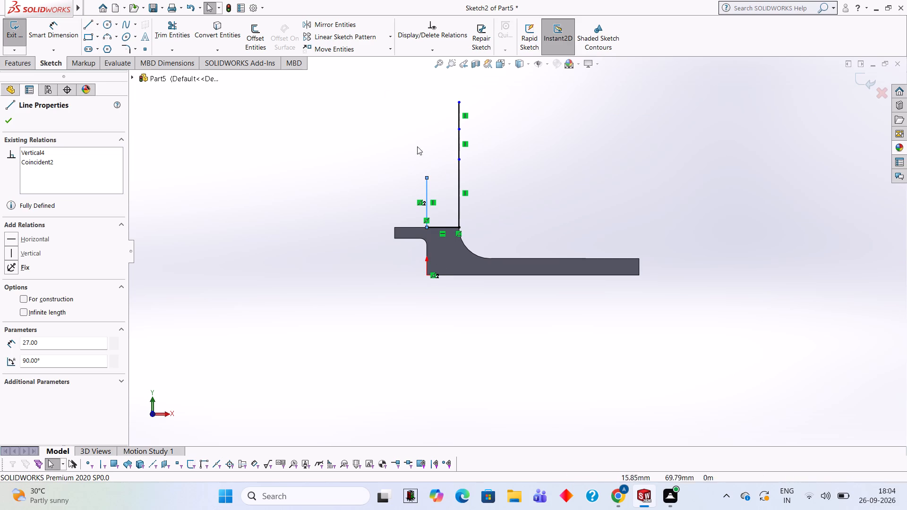
Dimension the lowest segment of the taller vertical line chain and set its length to 28 mm.
{"action": "left_click", "coordinate": [88, 23]}
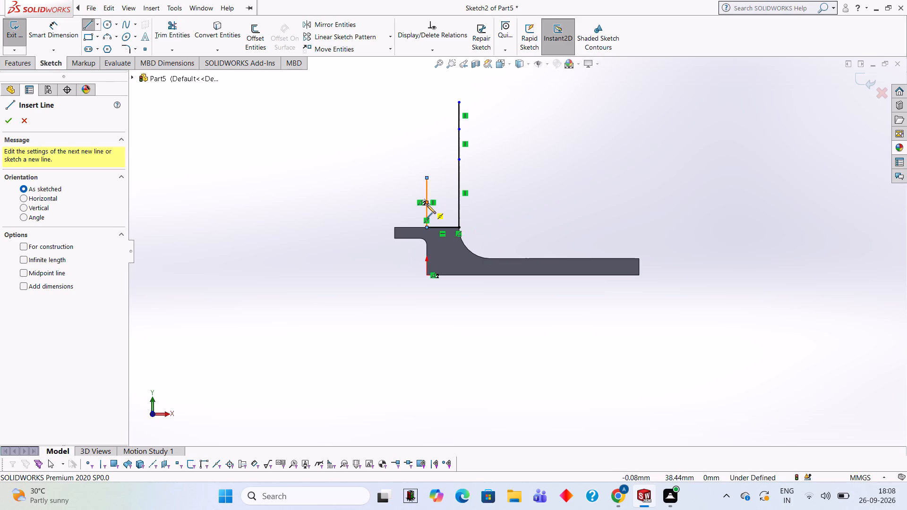
{"action": "left_click", "coordinate": [59, 35]}
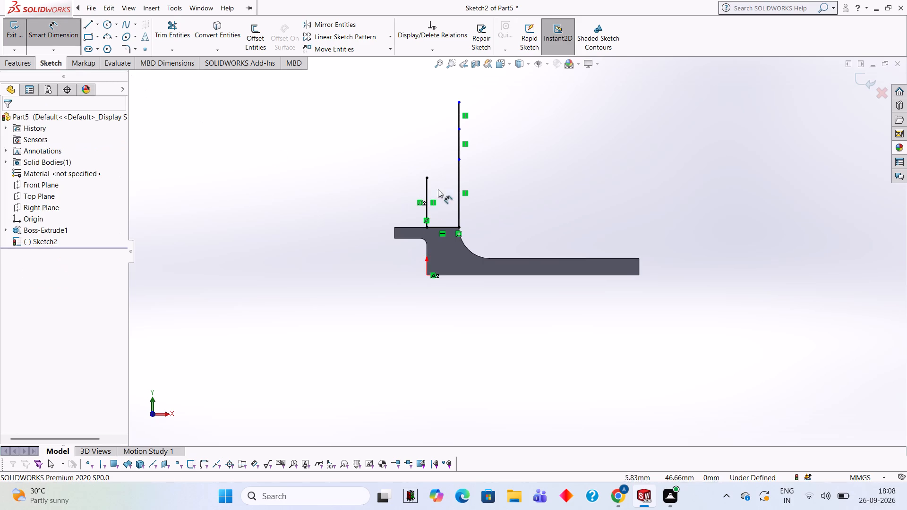
{"action": "left_click", "coordinate": [458, 192]}
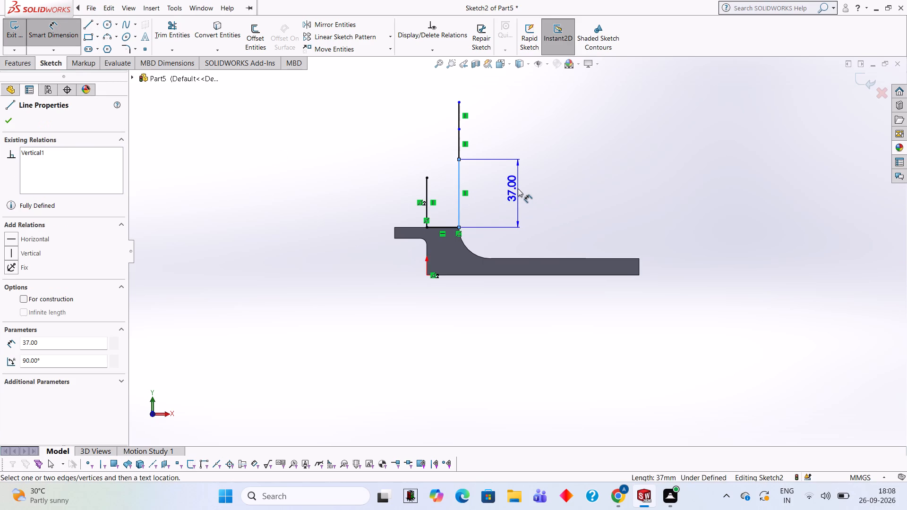
{"action": "left_click", "coordinate": [518, 188]}
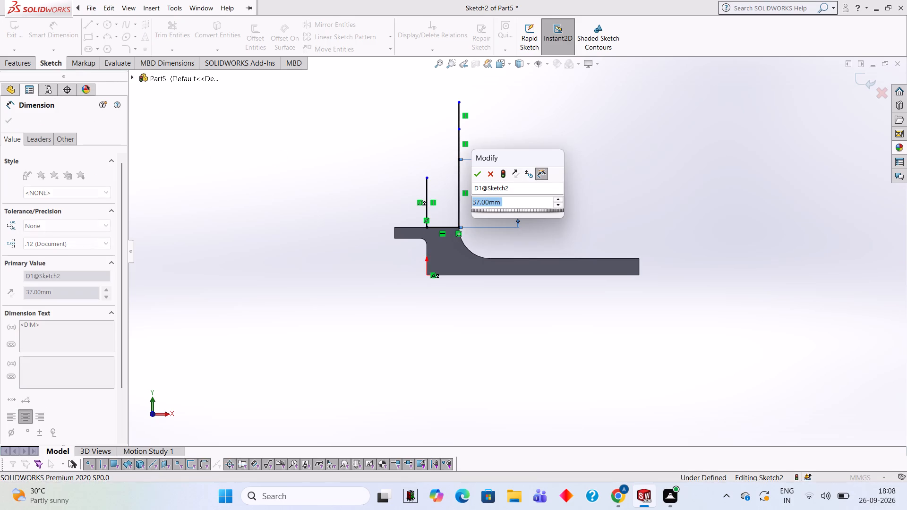
{"action": "type", "text": "28"}
{"action": "key", "text": "Return"}
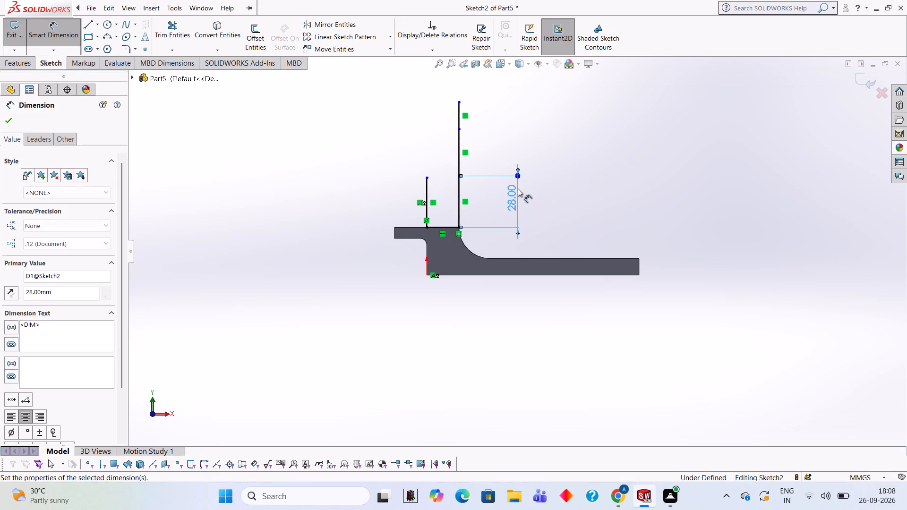
Dimension the middle segment of the taller vertical chain and set its length to 16.5 mm.
{"action": "left_click", "coordinate": [460, 148]}
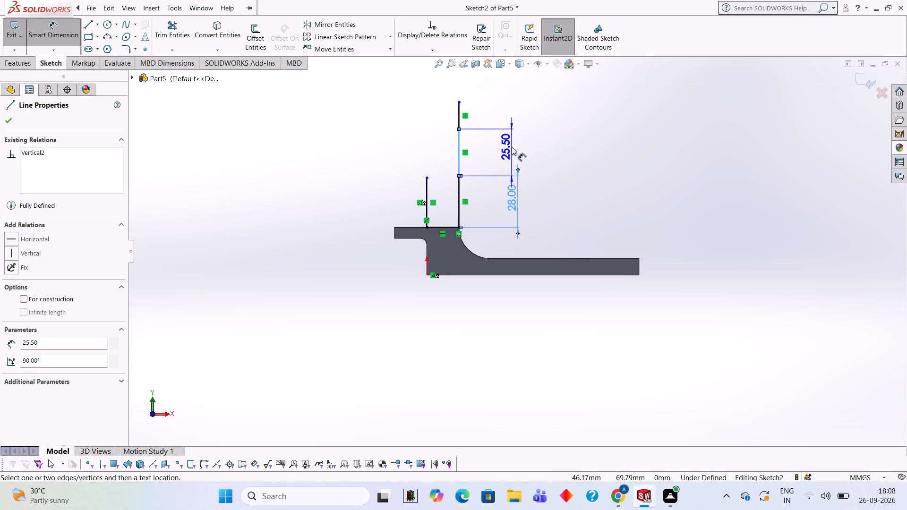
{"action": "left_click", "coordinate": [512, 147]}
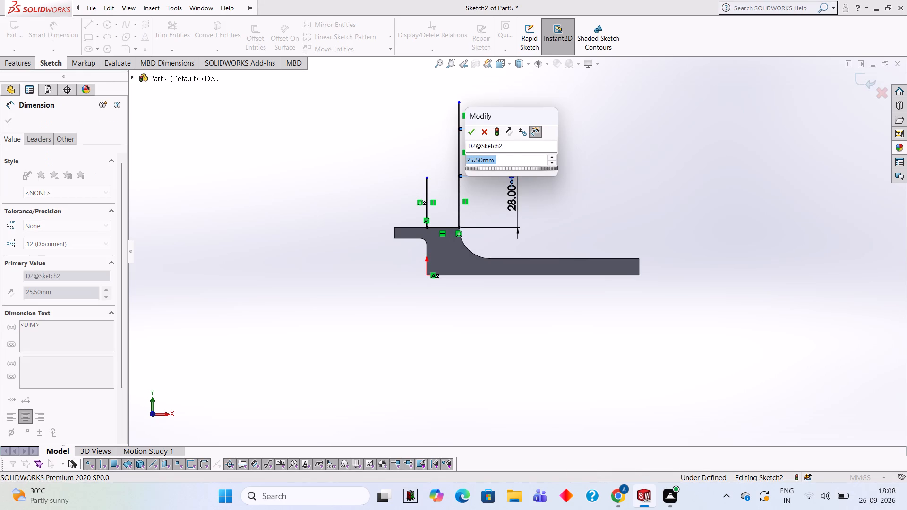
{"action": "type", "text": "16.5"}
{"action": "key", "text": "Return"}
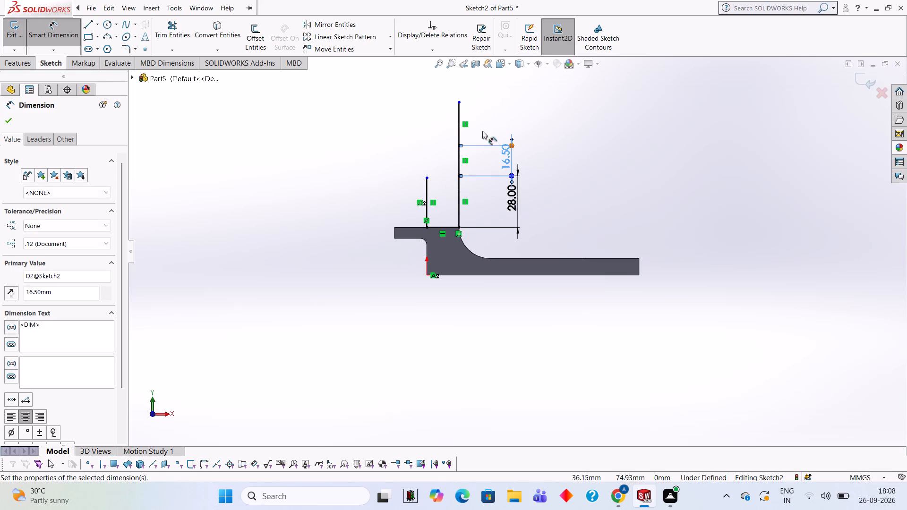
Dimension the top segment of the taller vertical chain and set its length to 14.5 mm.
{"action": "left_click", "coordinate": [457, 120]}
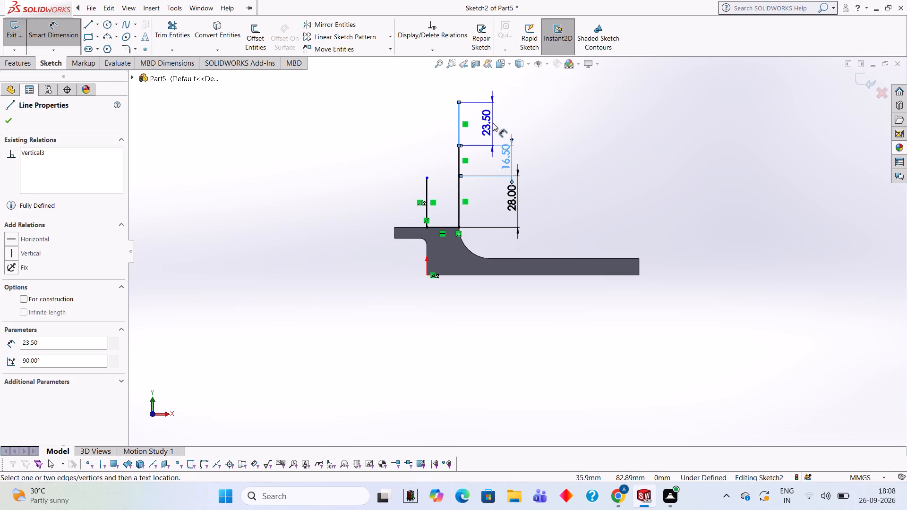
{"action": "left_click", "coordinate": [493, 123]}
{"action": "key", "text": "1"}
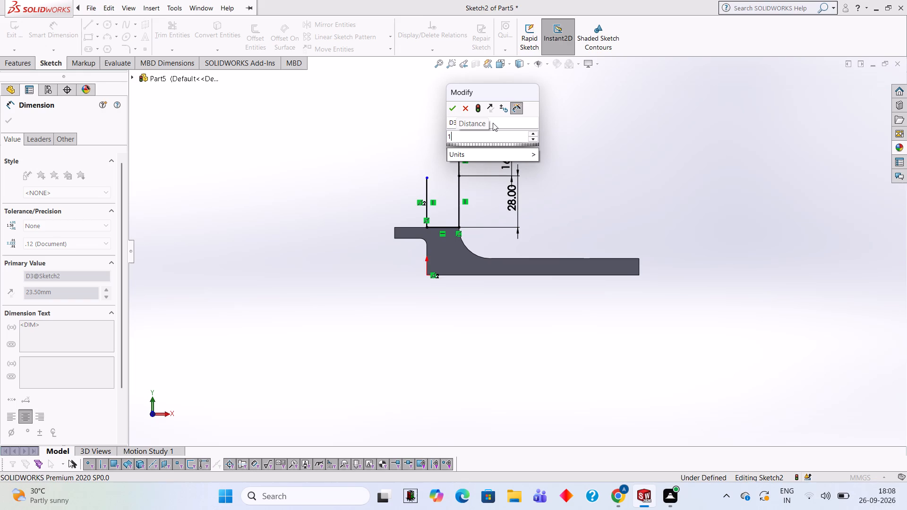
{"action": "type", "text": "4.5"}
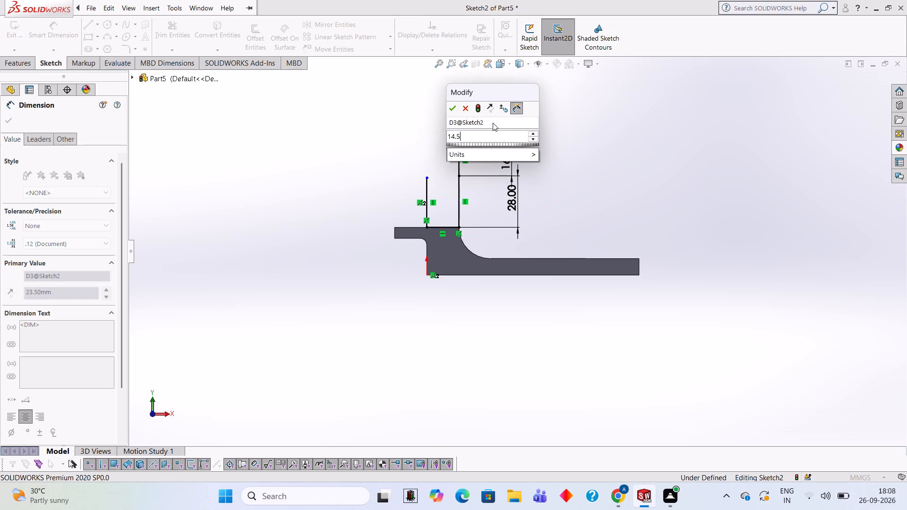
{"action": "key", "text": "Return"}
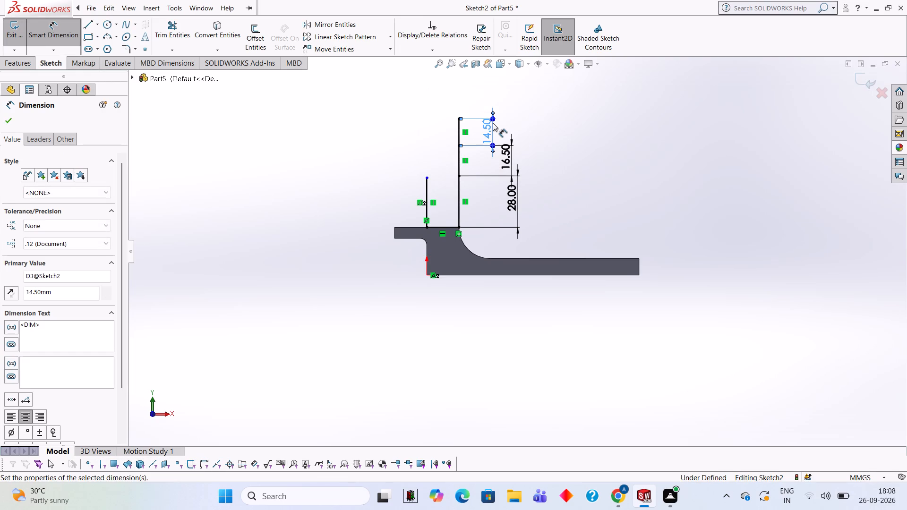
{"action": "key", "text": "grave"}
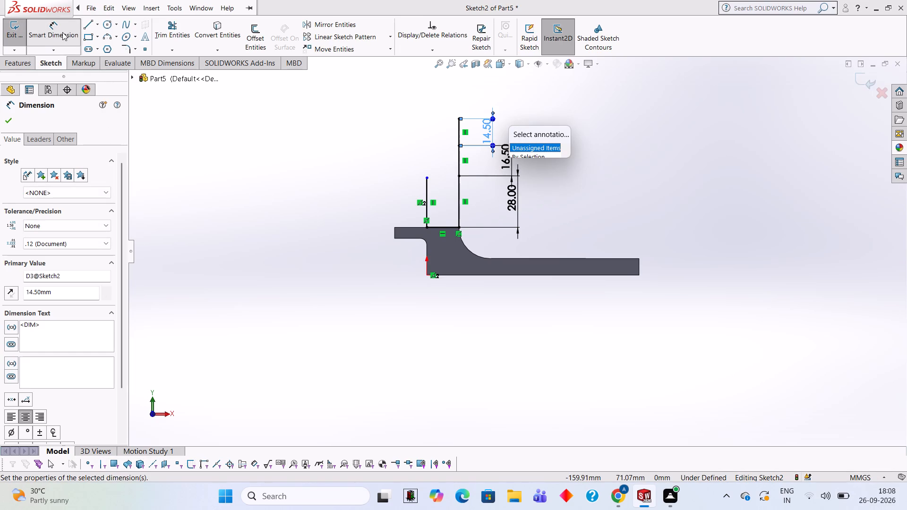
Draw a vertical line about 32 mm long from the shorter line's upper end, level with the taller chain's top.
{"action": "left_click", "coordinate": [95, 23]}
{"action": "left_click", "coordinate": [92, 23]}
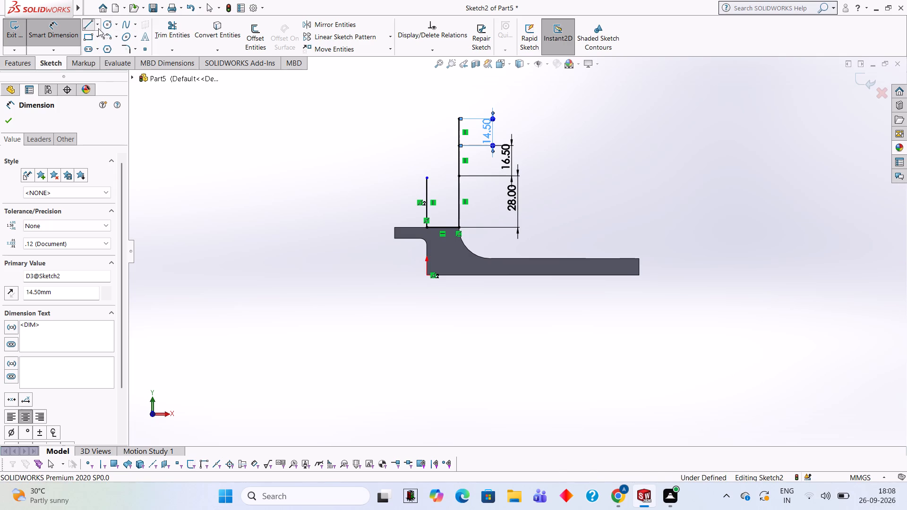
{"action": "left_click", "coordinate": [427, 178]}
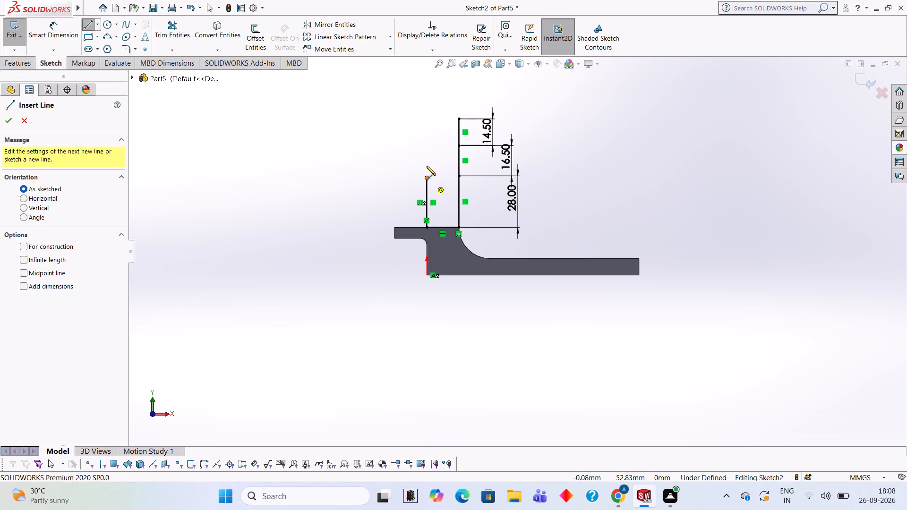
{"action": "left_click", "coordinate": [427, 119]}
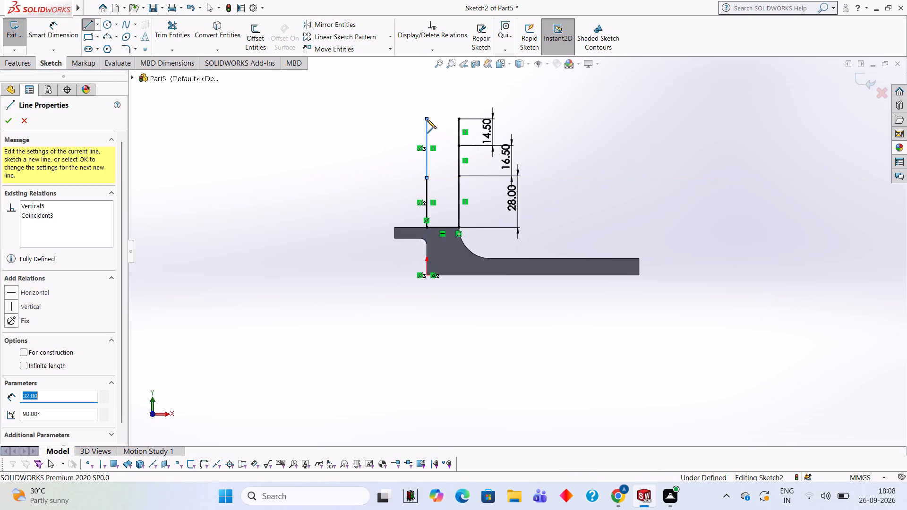
{"action": "key", "text": "Escape"}
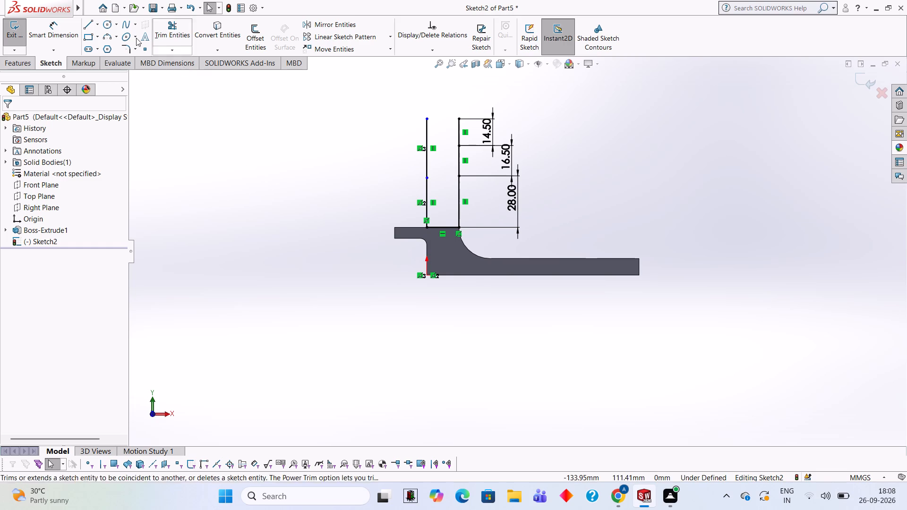
Start a new line at the upper endpoint of the left vertical chain.
{"action": "left_click", "coordinate": [93, 21]}
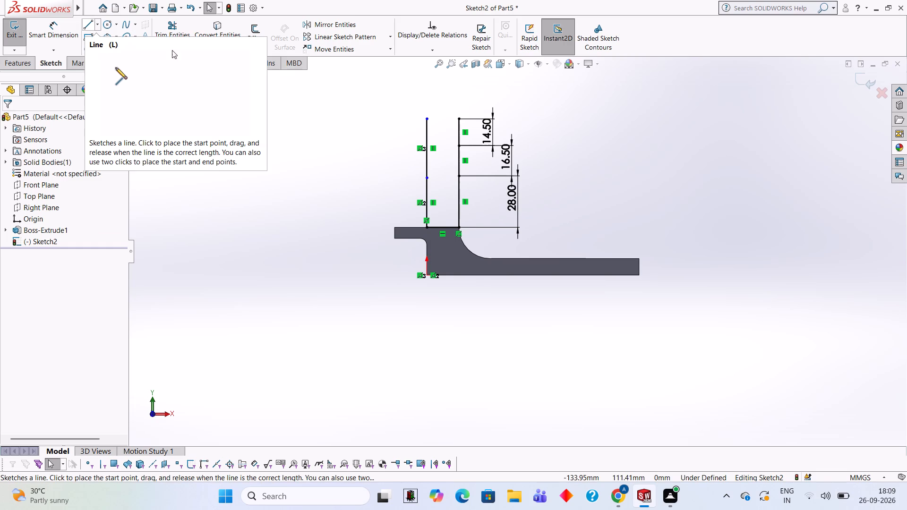
{"action": "left_click", "coordinate": [428, 118]}
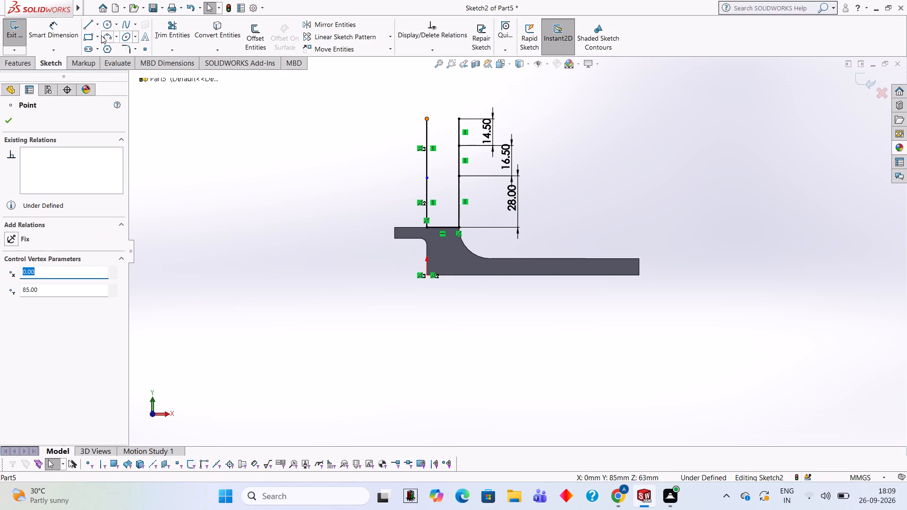
{"action": "left_click", "coordinate": [91, 25]}
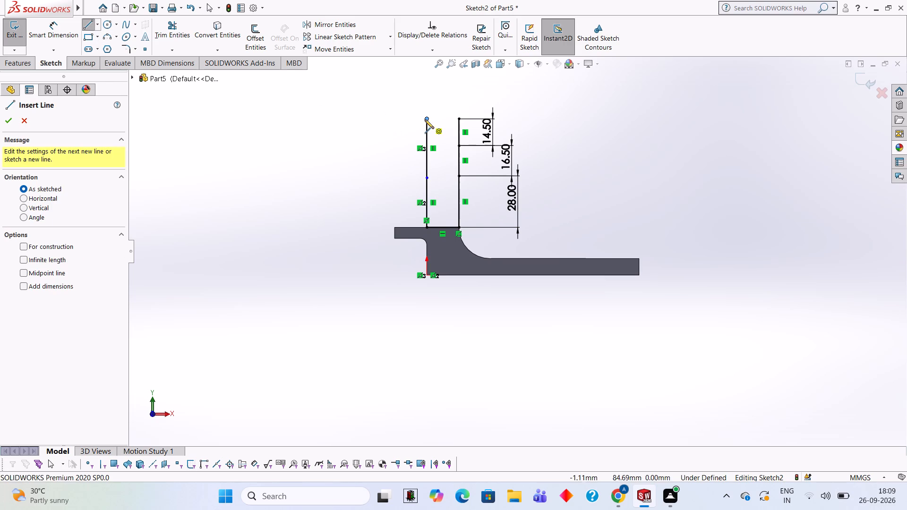
{"action": "left_click", "coordinate": [425, 118]}
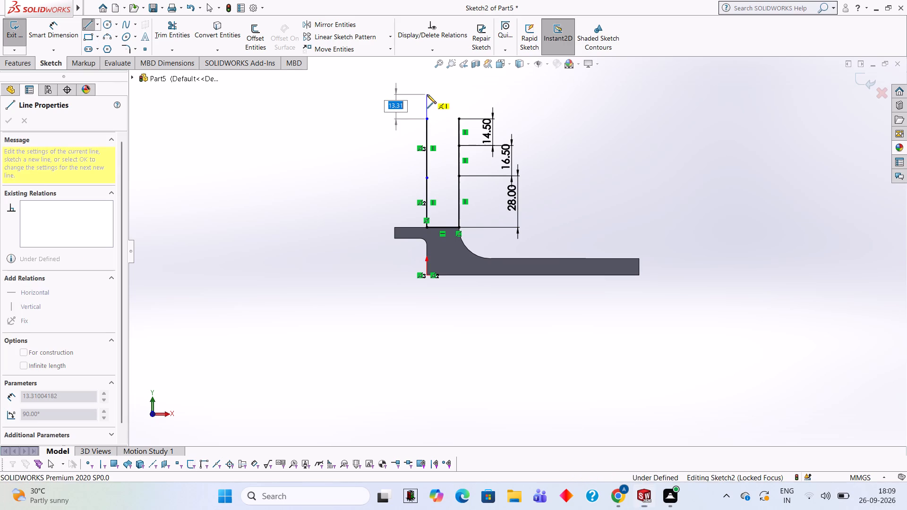
Calculate 14.5 + 3.5 in the Calculator.
{"action": "type", "text": "14.5"}
{"action": "key", "text": "plus"}
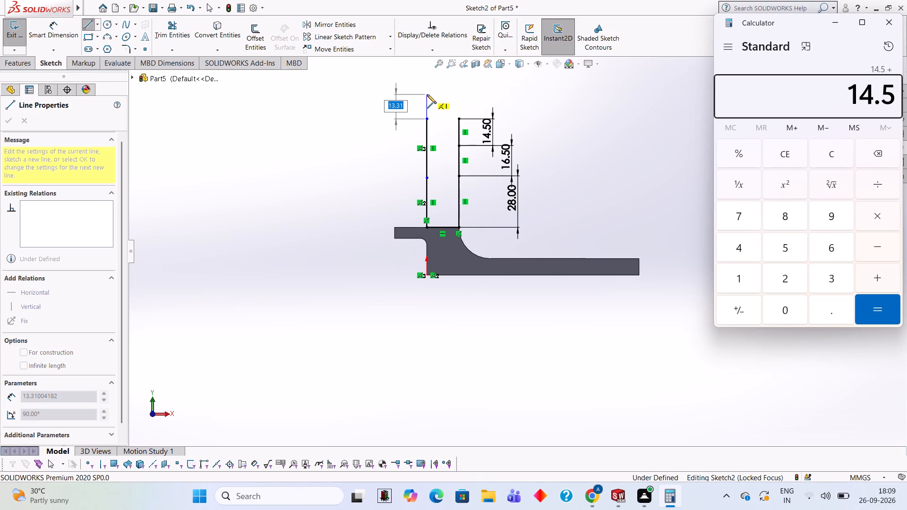
{"action": "type", "text": "3.5"}
{"action": "key", "text": "Return"}
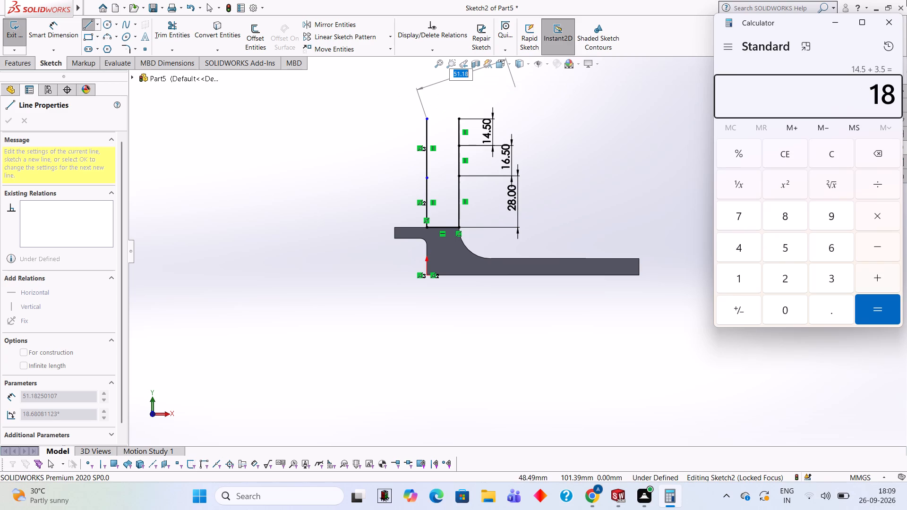
{"action": "left_click", "coordinate": [891, 27]}
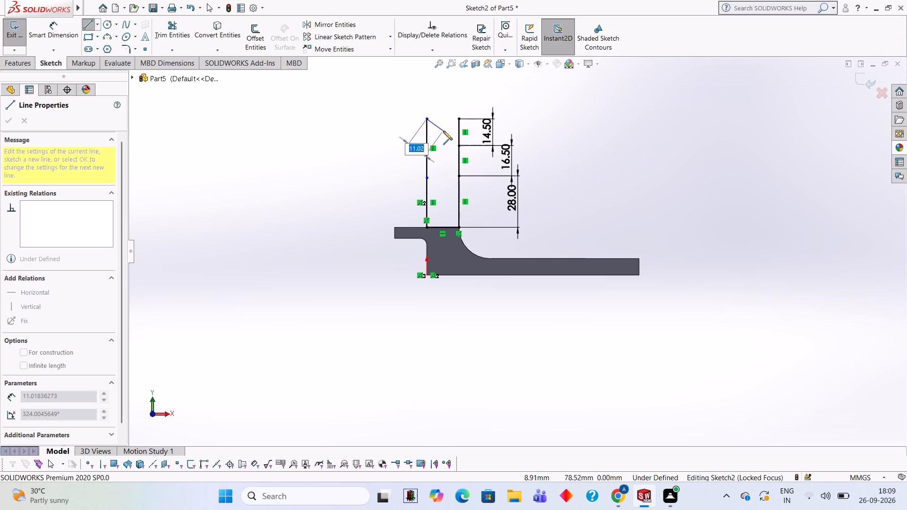
Calculate 17.5 + 3 and 14.5 + 3 in the Calculator.
{"action": "type", "text": "17"}
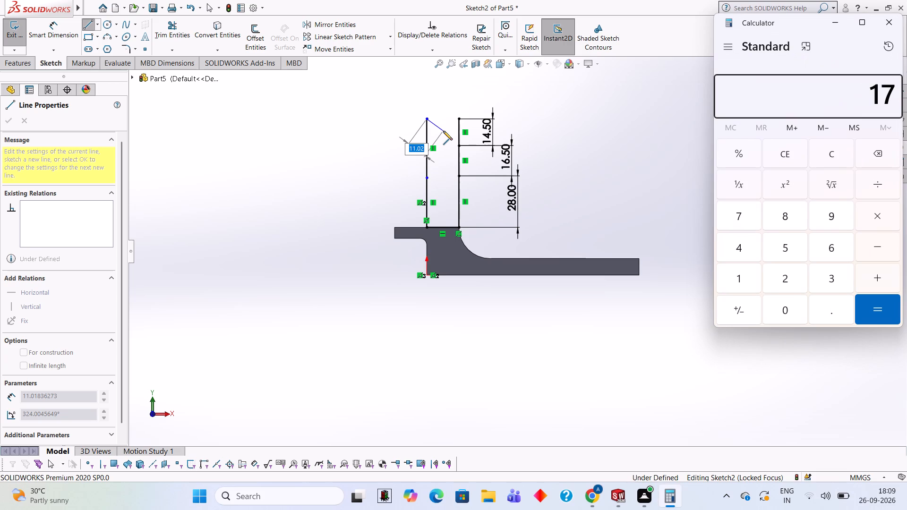
{"action": "type", "text": ".5+3"}
{"action": "key", "text": "Return"}
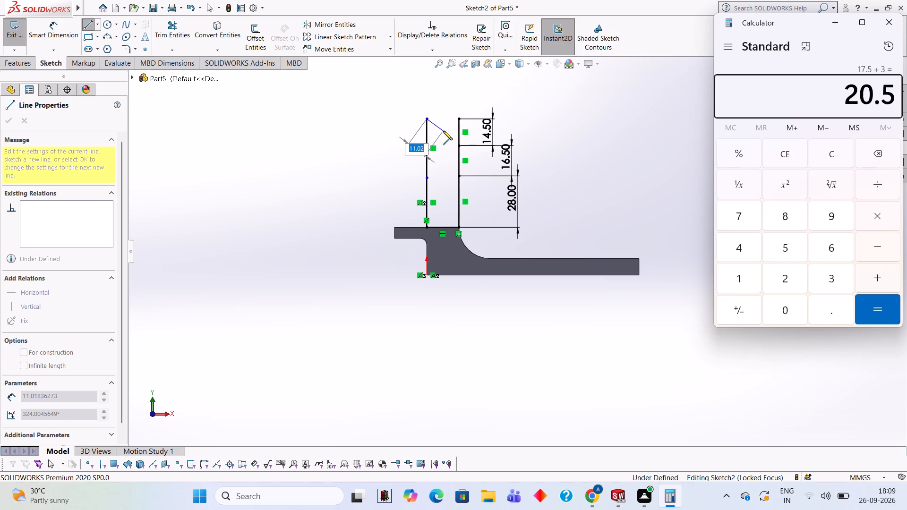
{"action": "key", "text": "BackSpace"}
{"action": "key", "text": "Delete"}
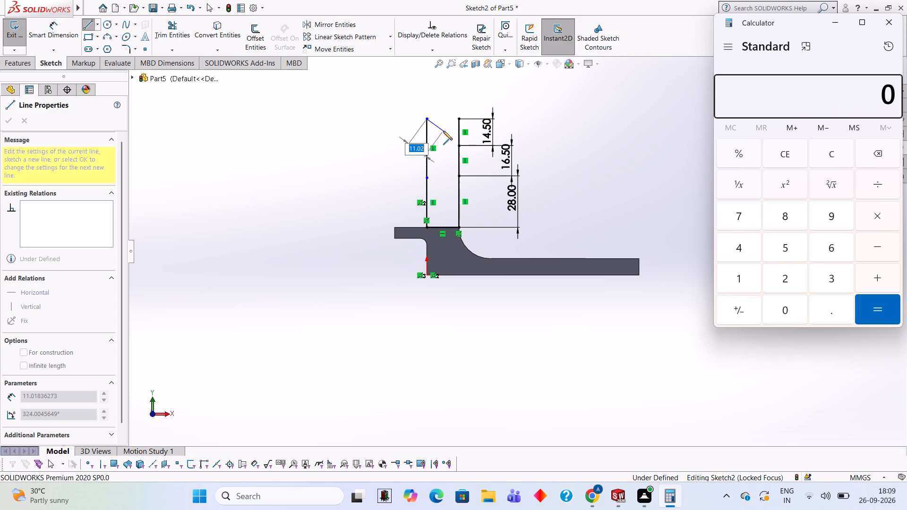
{"action": "type", "text": "17.5"}
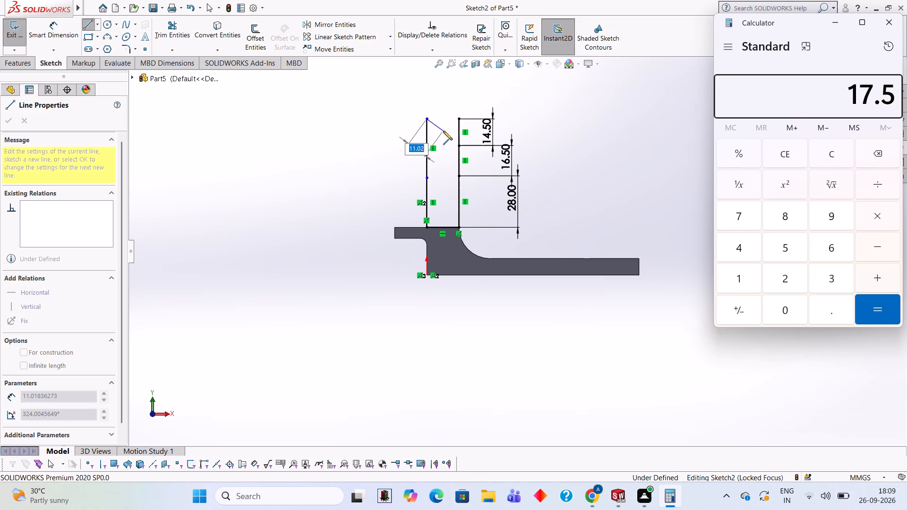
{"action": "key", "text": "BackSpace"}
{"action": "key", "text": "BackSpace"}
{"action": "key", "text": "BackSpace"}
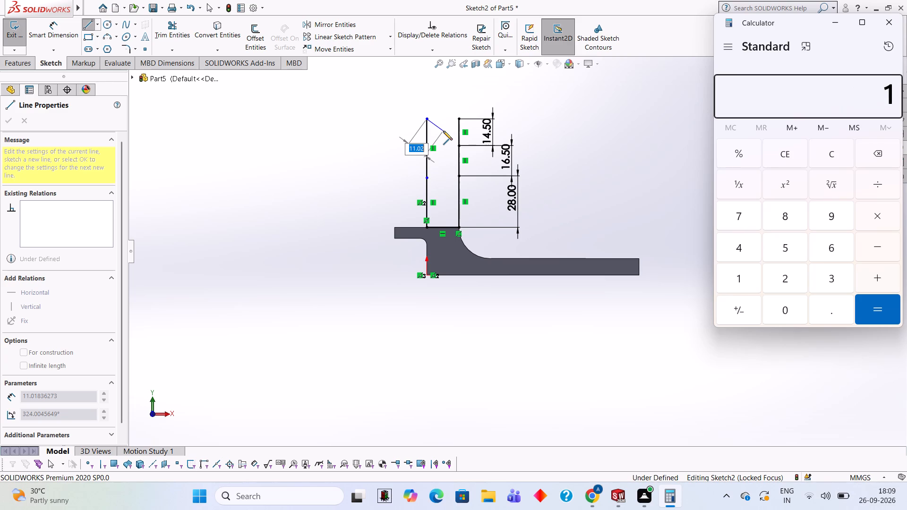
{"action": "key", "text": "BackSpace"}
{"action": "type", "text": "14.5+3"}
{"action": "key", "text": "Return"}
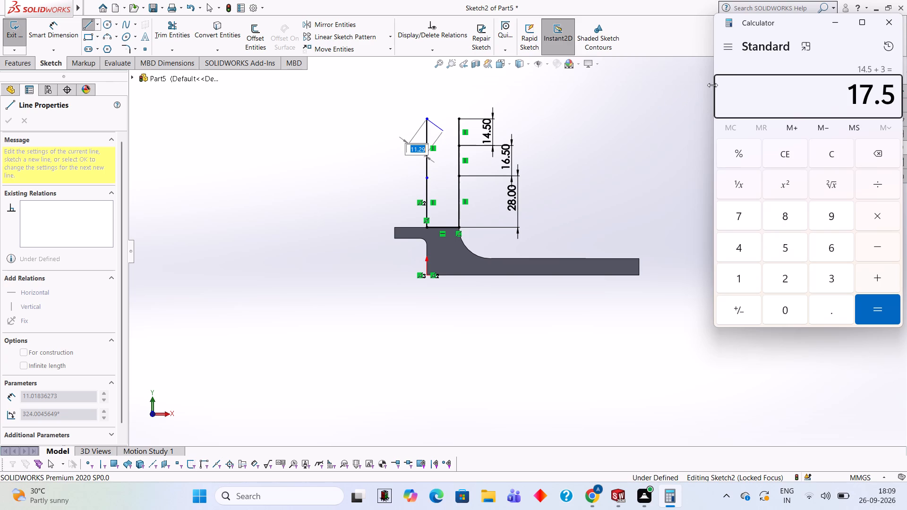
{"action": "left_click", "coordinate": [887, 19]}
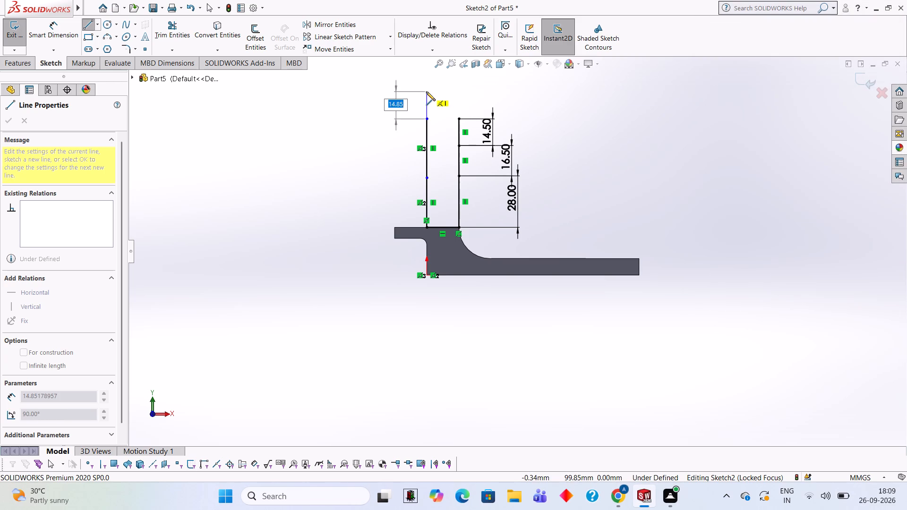
Extend the left vertical chain upward with a 3 mm vertical line.
{"action": "key", "text": "3"}
{"action": "key", "text": "Return"}
Use the Calculator to compute 35 + 6, and 35 − 6 divided by 2.
{"action": "scroll", "coordinate": [426, 92], "scroll_direction": "down", "scroll_amount": 1}
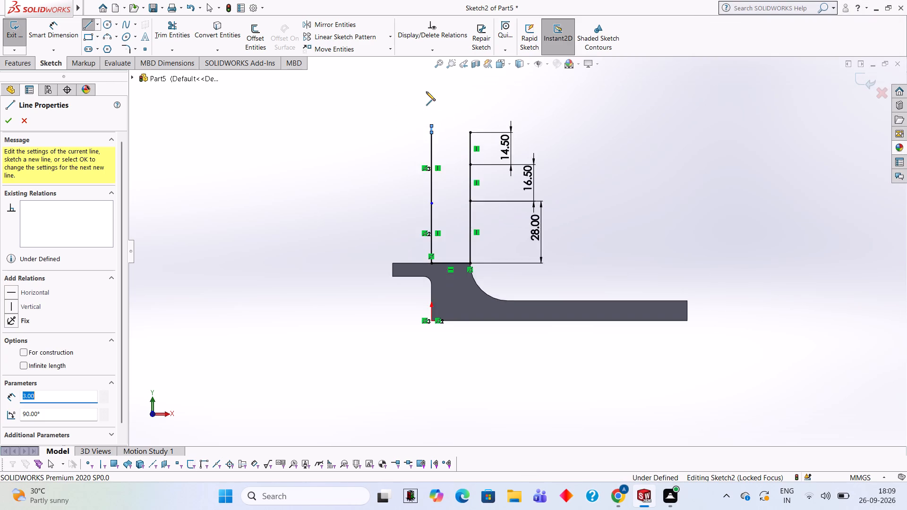
{"action": "scroll", "coordinate": [426, 92], "scroll_direction": "down", "scroll_amount": 1}
{"action": "scroll", "coordinate": [431, 178], "scroll_direction": "down", "scroll_amount": 1}
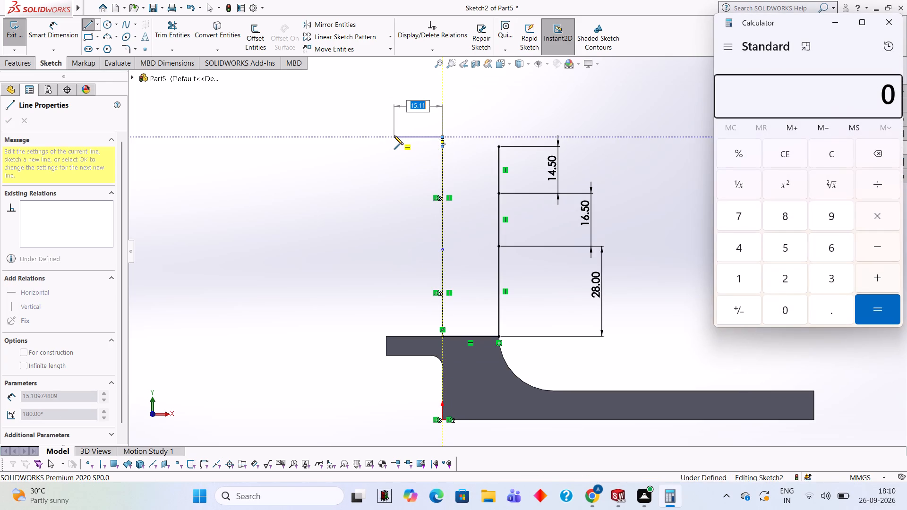
{"action": "type", "text": "35"}
{"action": "type", "text": "+6"}
{"action": "key", "text": "Return"}
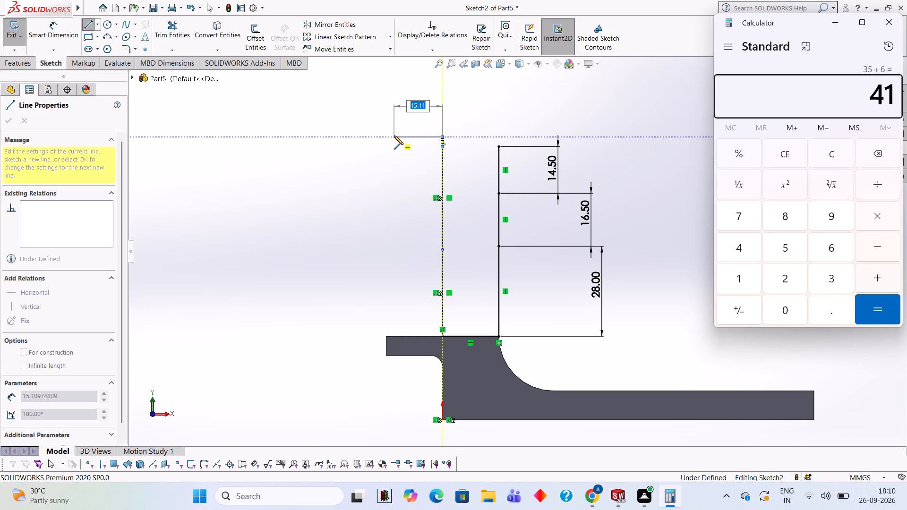
{"action": "key", "text": "BackSpace"}
{"action": "key", "text": "Delete"}
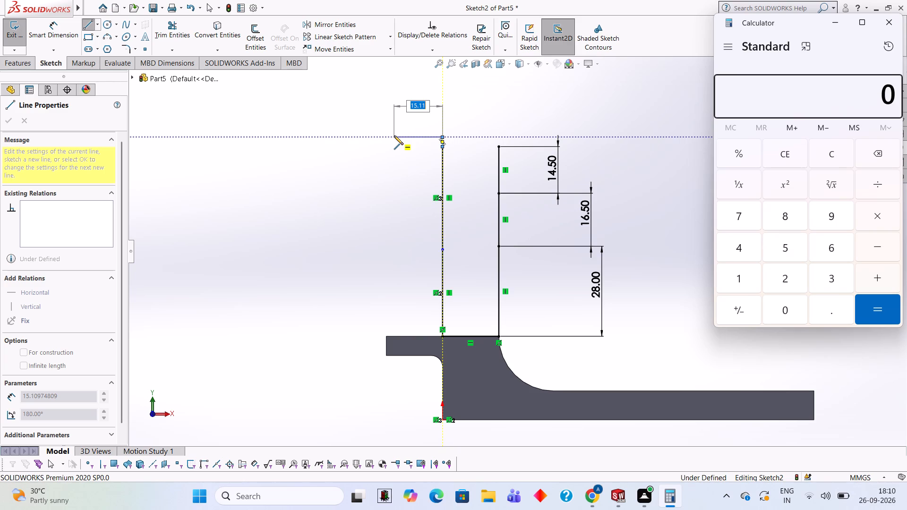
{"action": "type", "text": "35"}
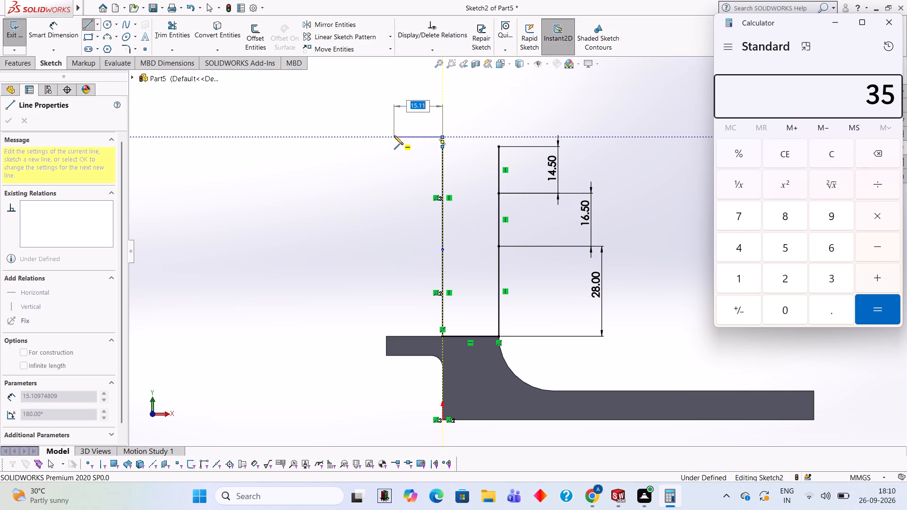
{"action": "key", "text": "minus"}
{"action": "key", "text": "6"}
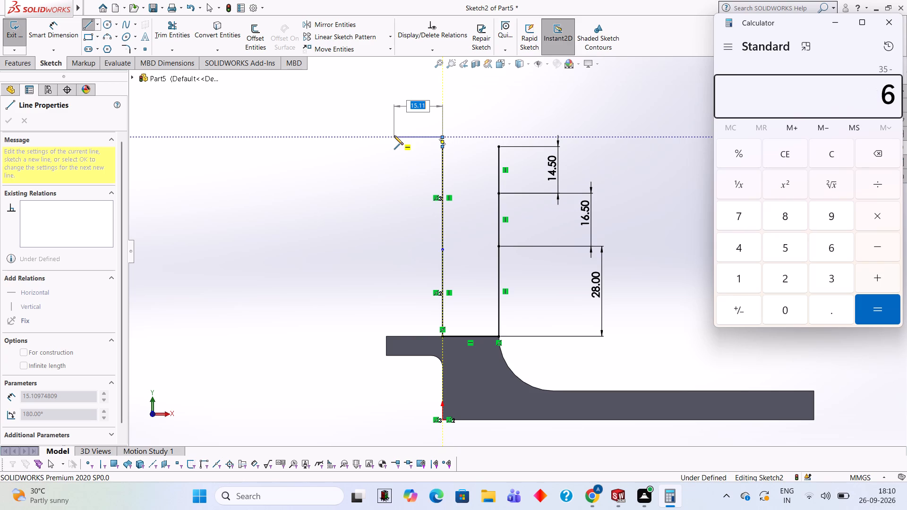
{"action": "key", "text": "Return"}
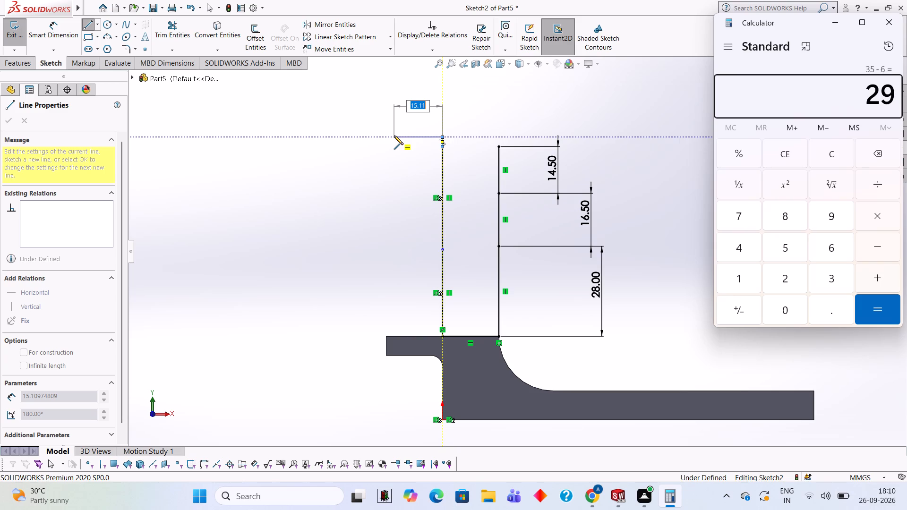
{"action": "key", "text": "slash"}
{"action": "key", "text": "2"}
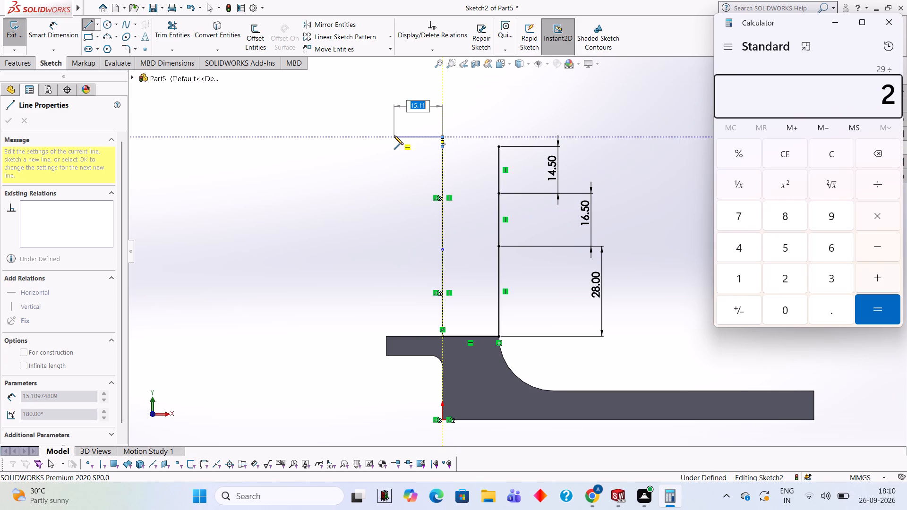
{"action": "key", "text": "Return"}
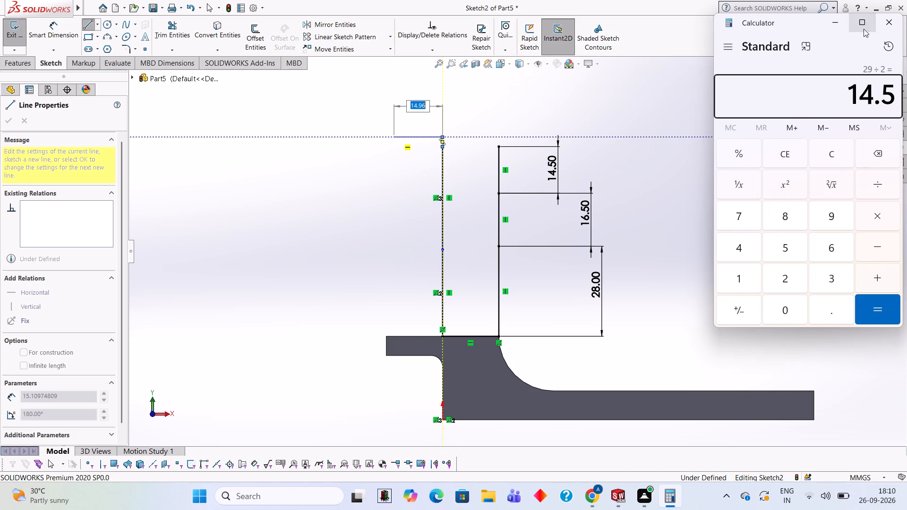
{"action": "left_click", "coordinate": [881, 26]}
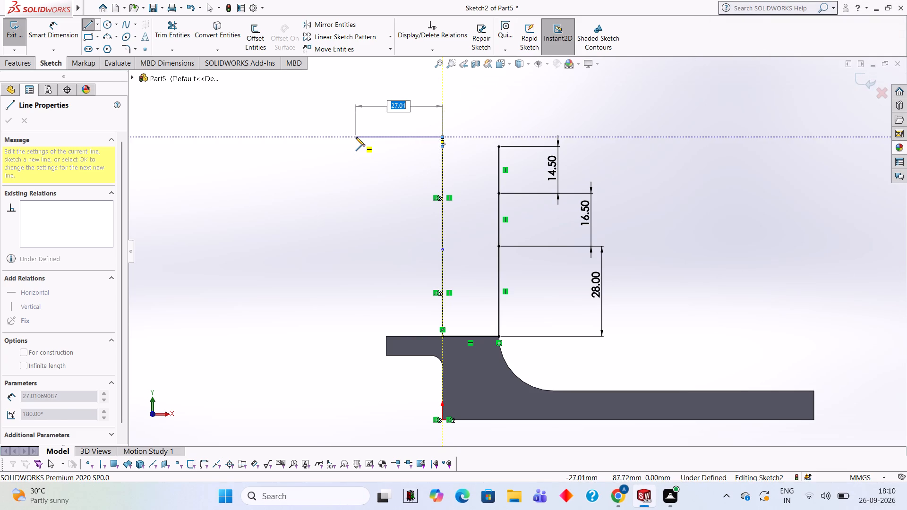
Draw a 14.5 mm horizontal line to the left from the top of the 3 mm segment.
{"action": "key", "text": "4"}
{"action": "key", "text": "BackSpace"}
{"action": "key", "text": "1"}
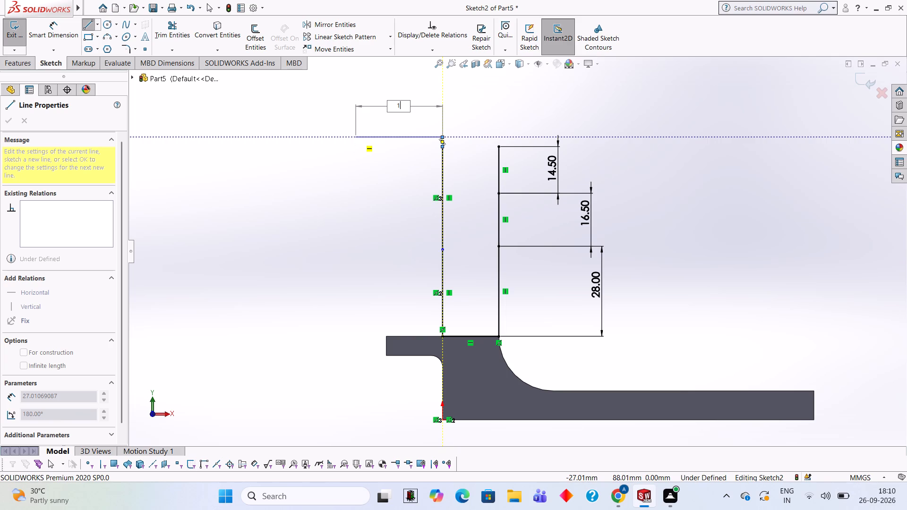
{"action": "type", "text": "4.5"}
{"action": "key", "text": "Return"}
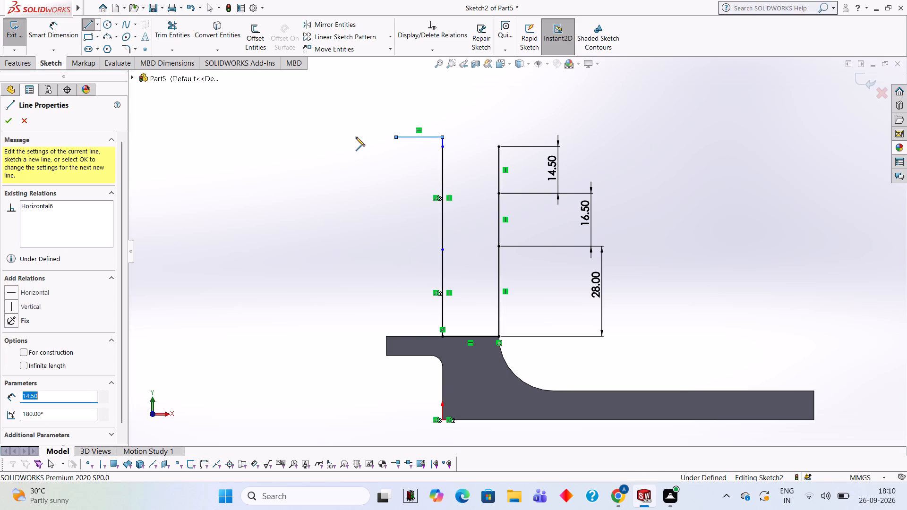
{"action": "key", "text": "Escape"}
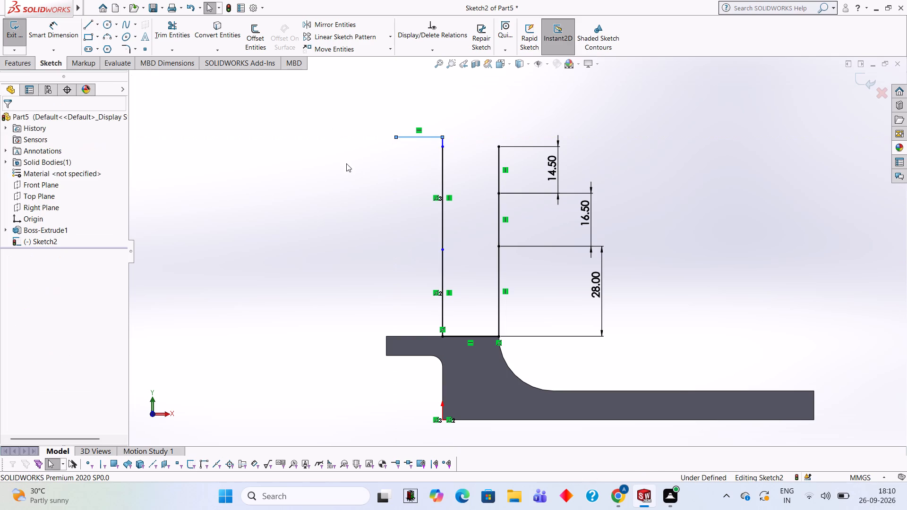
Draw a 14.5 mm horizontal line to the right from the top of the 3 mm segment.
{"action": "left_click", "coordinate": [91, 22]}
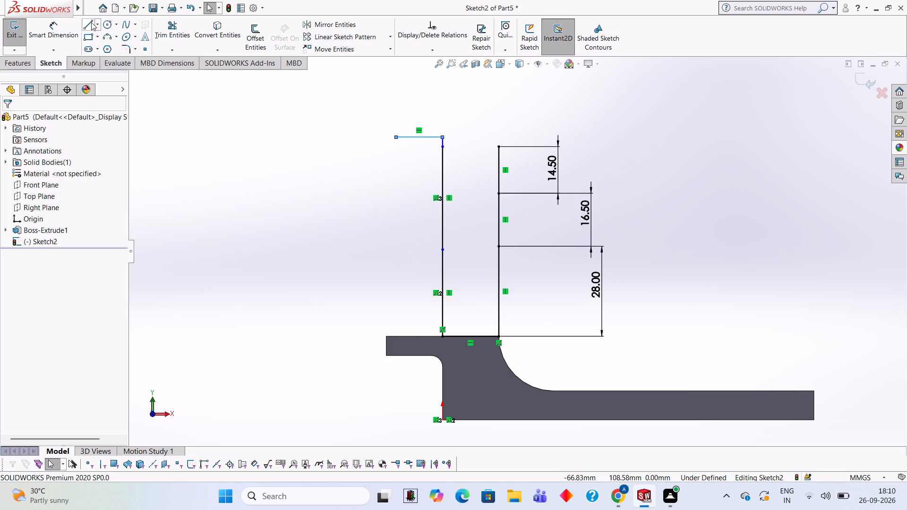
{"action": "left_click", "coordinate": [442, 136]}
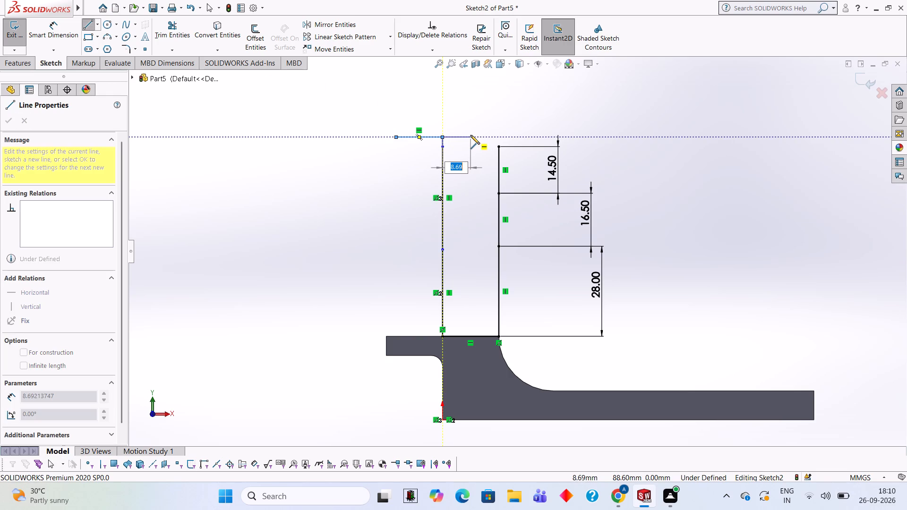
{"action": "type", "text": "14.5"}
{"action": "key", "text": "Return"}
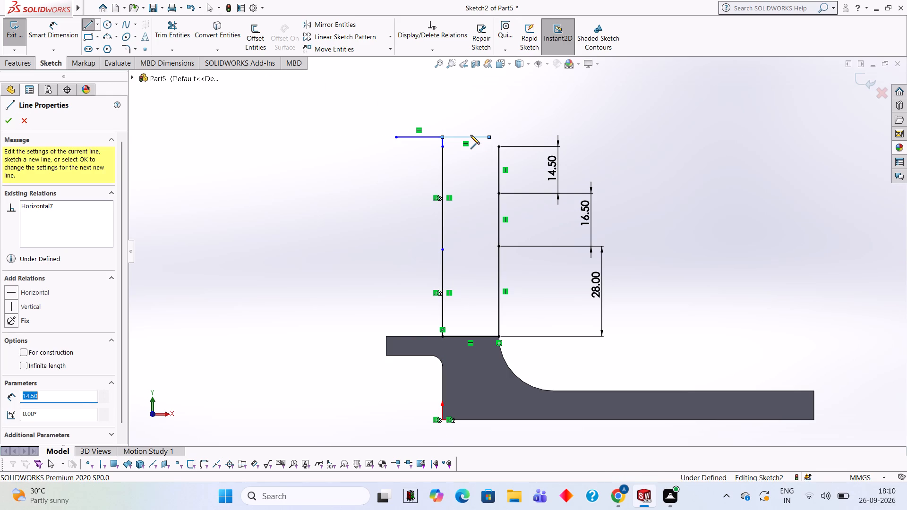
Draw a diagonal line joining the top horizontal line's right end to the top of the right vertical chain.
{"action": "left_click", "coordinate": [496, 147]}
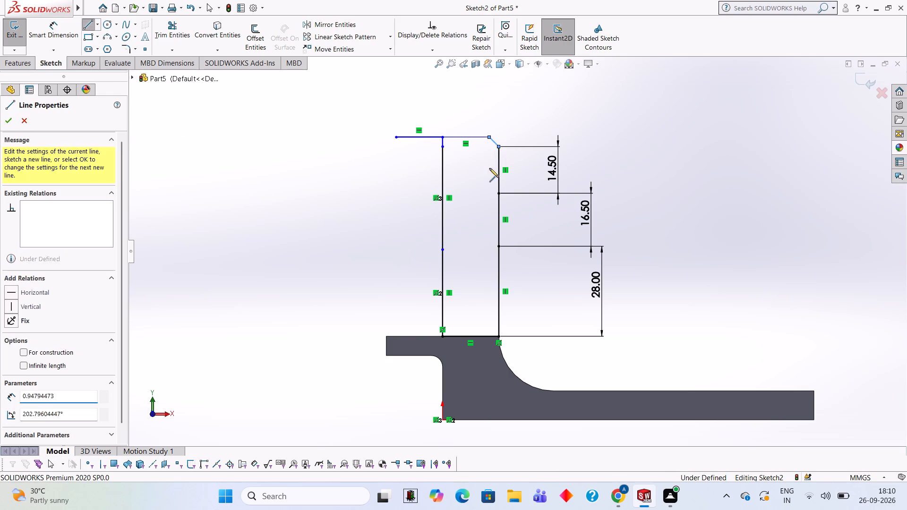
{"action": "key", "text": "Escape"}
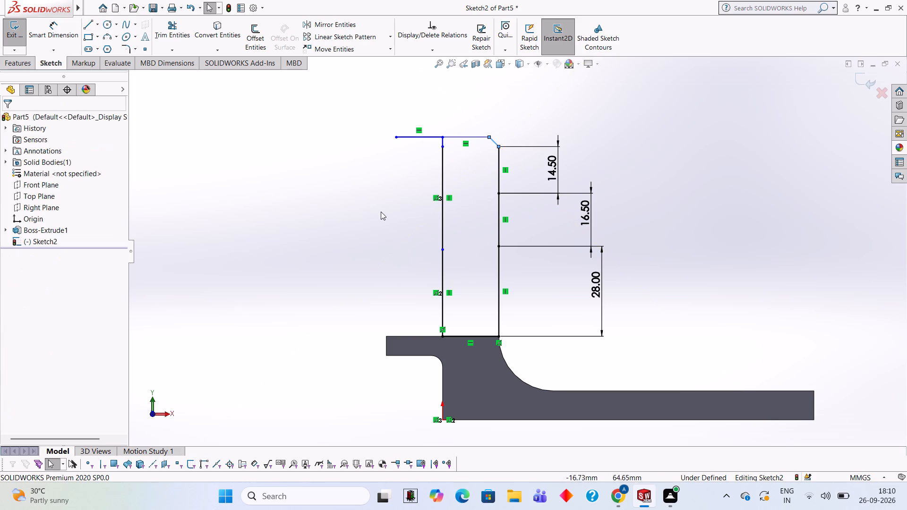
Draw a 59 mm vertical line up from the base's upper-left corner and join it diagonally to the top line's left end.
{"action": "left_click", "coordinate": [85, 29]}
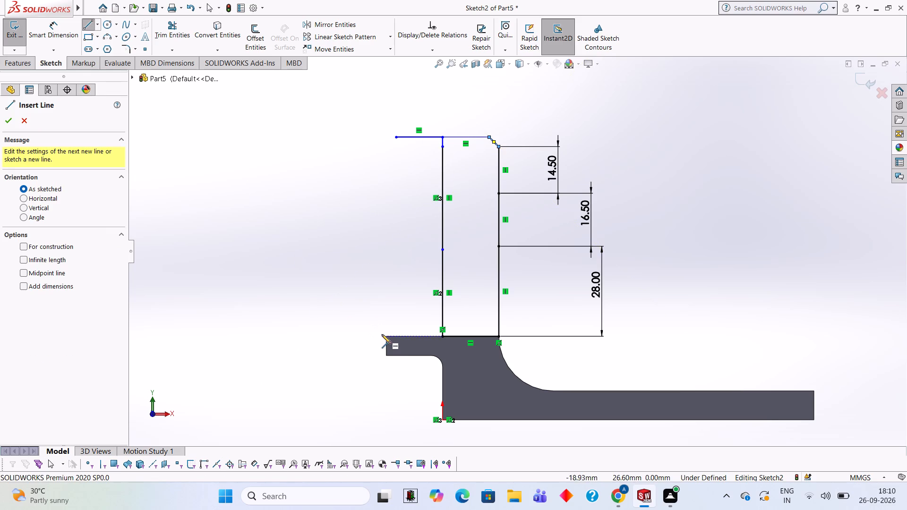
{"action": "left_click", "coordinate": [387, 335]}
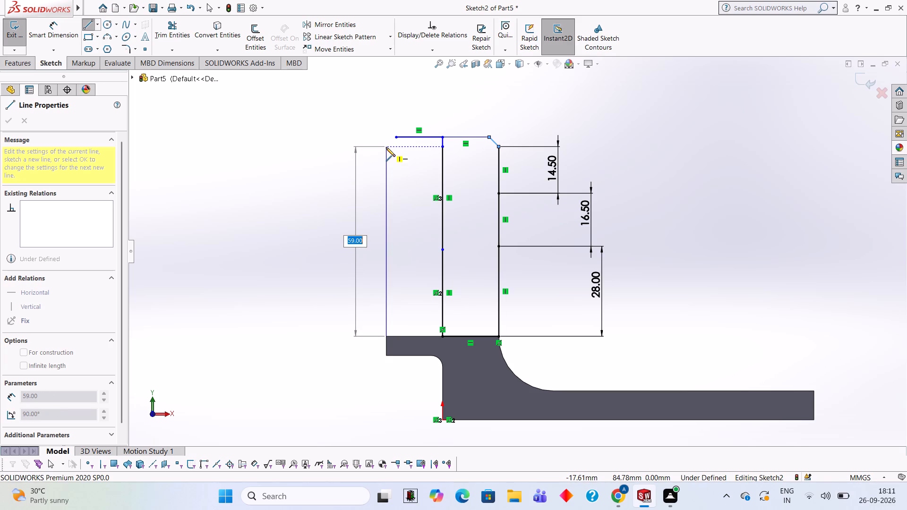
{"action": "left_click", "coordinate": [386, 147]}
{"action": "left_click", "coordinate": [394, 138]}
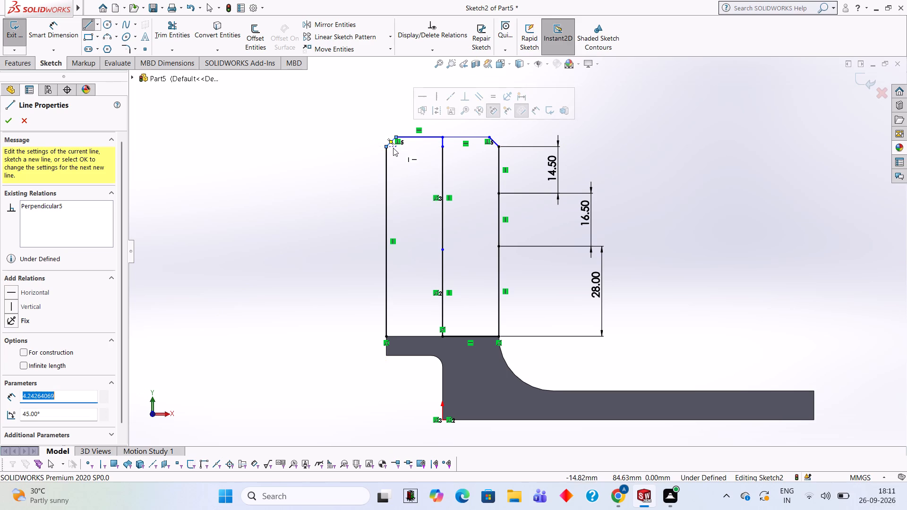
{"action": "key", "text": "Escape"}
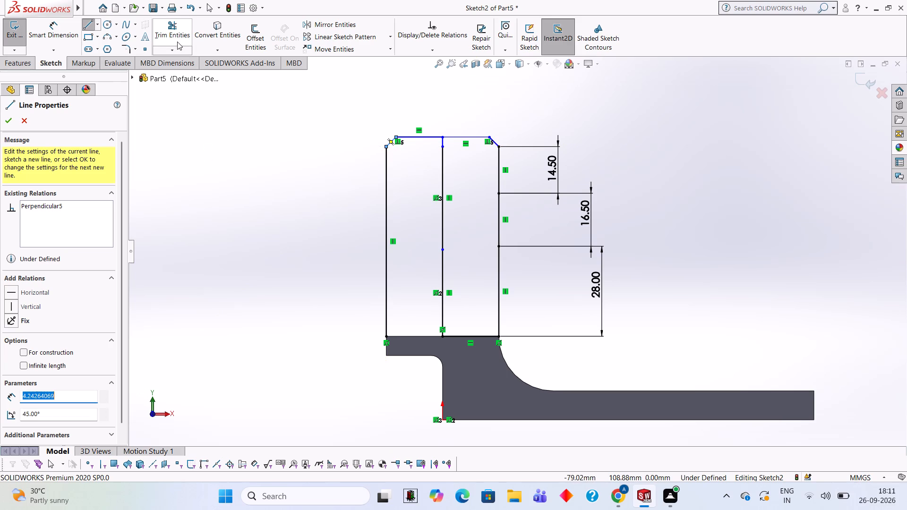
Trim away the three vertical segments along the middle of the profile.
{"action": "left_click", "coordinate": [177, 41]}
{"action": "left_click", "coordinate": [442, 182]}
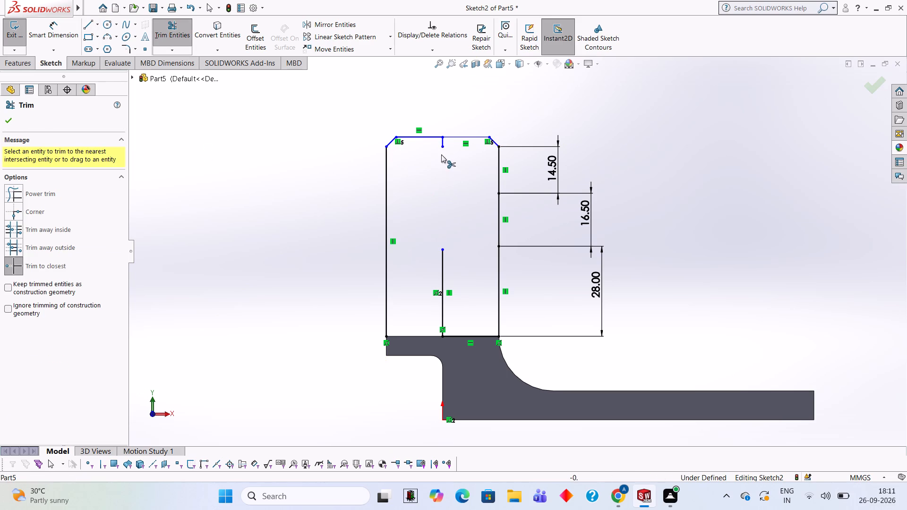
{"action": "left_click", "coordinate": [441, 145]}
{"action": "left_click", "coordinate": [443, 259]}
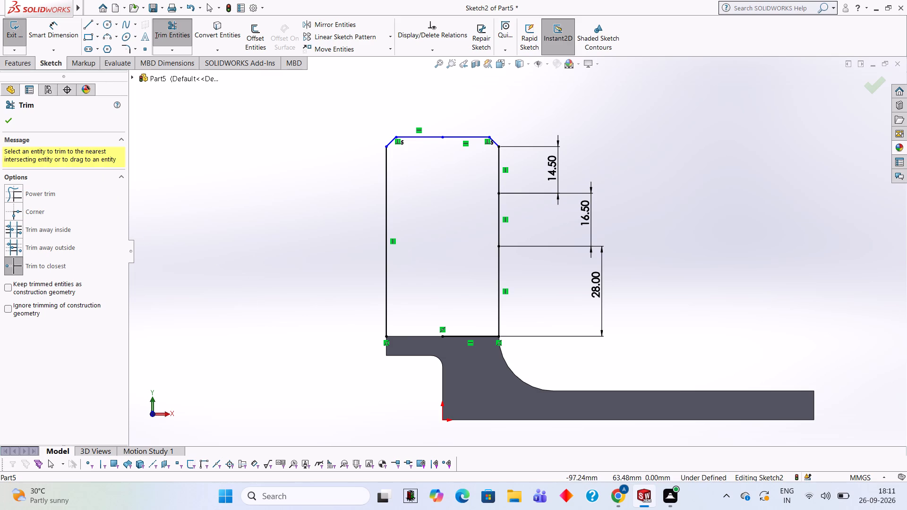
Close the profile's bottom with a 17.5 mm horizontal line from the existing bottom line's left end to the left vertical line.
{"action": "left_click", "coordinate": [92, 25]}
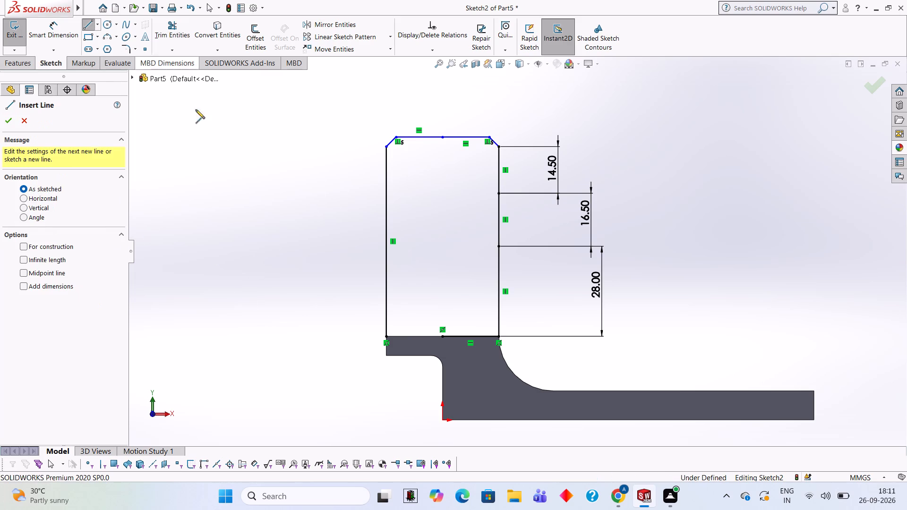
{"action": "left_click", "coordinate": [444, 338]}
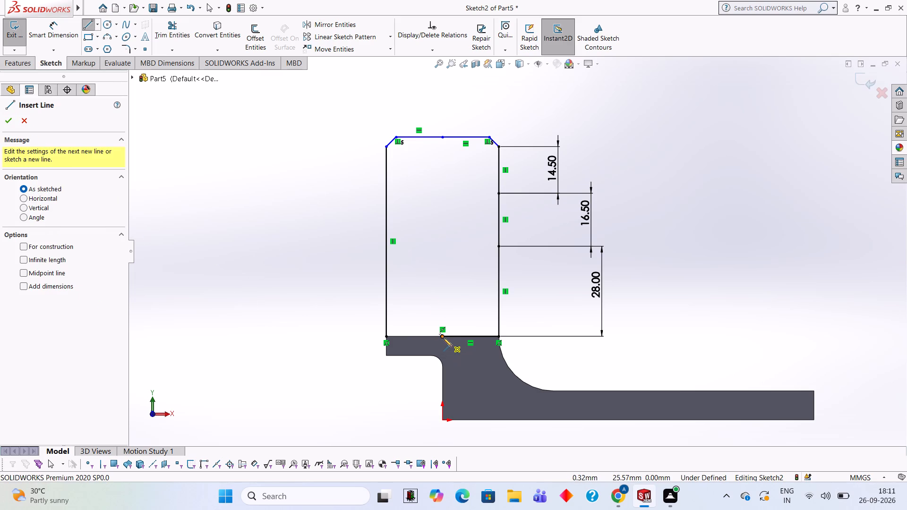
{"action": "left_click", "coordinate": [387, 337]}
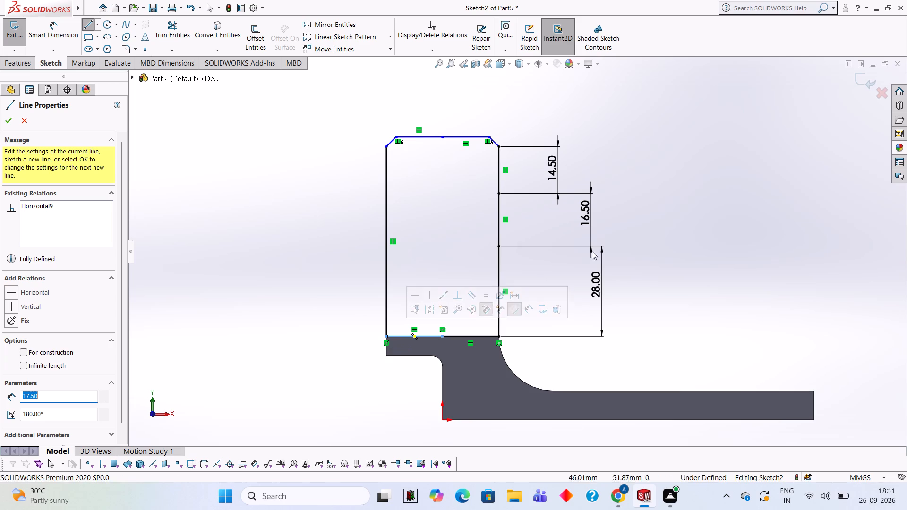
{"action": "left_click", "coordinate": [672, 169]}
{"action": "middle_click_drag", "start_coordinate": [673, 168], "coordinate": [647, 176]}
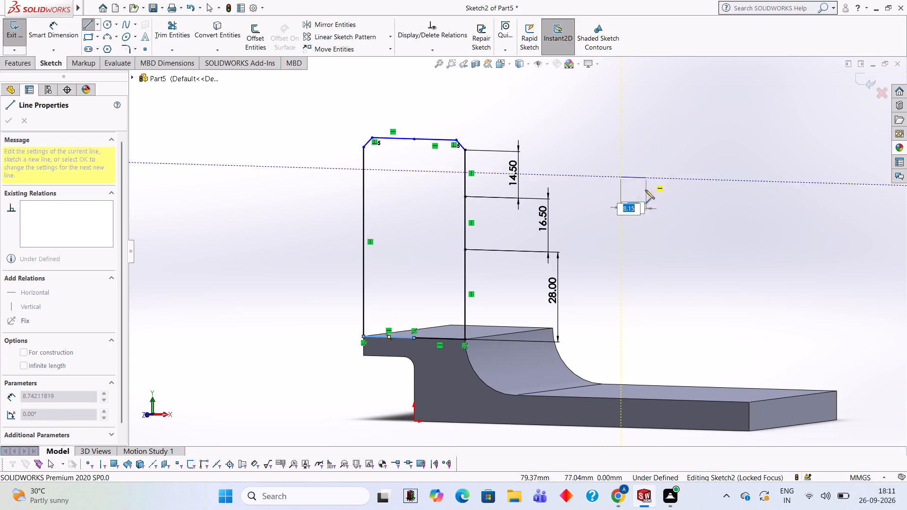
{"action": "key", "text": "Escape"}
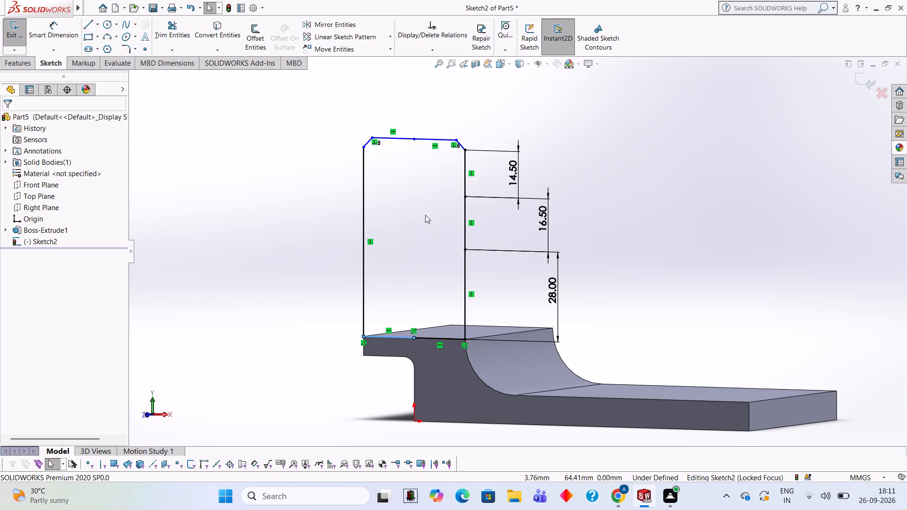
Start a Boss-Extrude of the closed chamfered profile with a blind depth of 15 mm.
{"action": "left_click", "coordinate": [24, 63]}
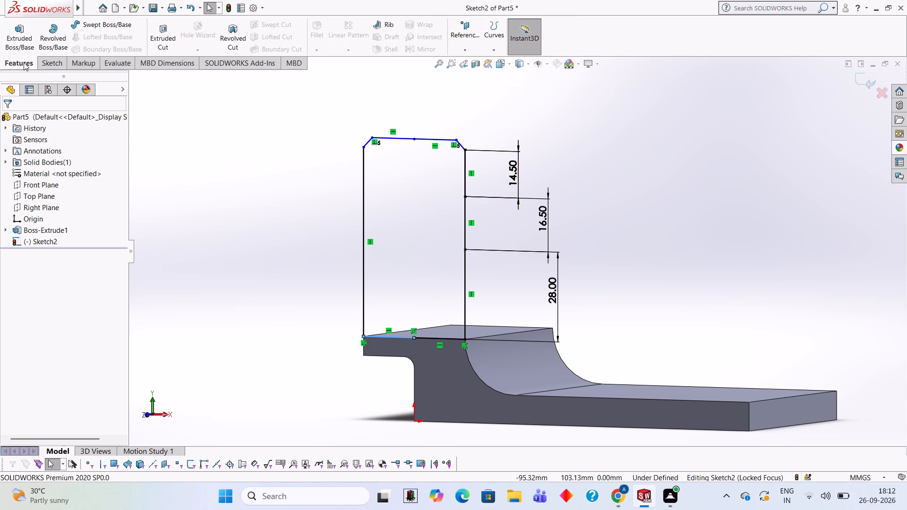
{"action": "left_click", "coordinate": [24, 39]}
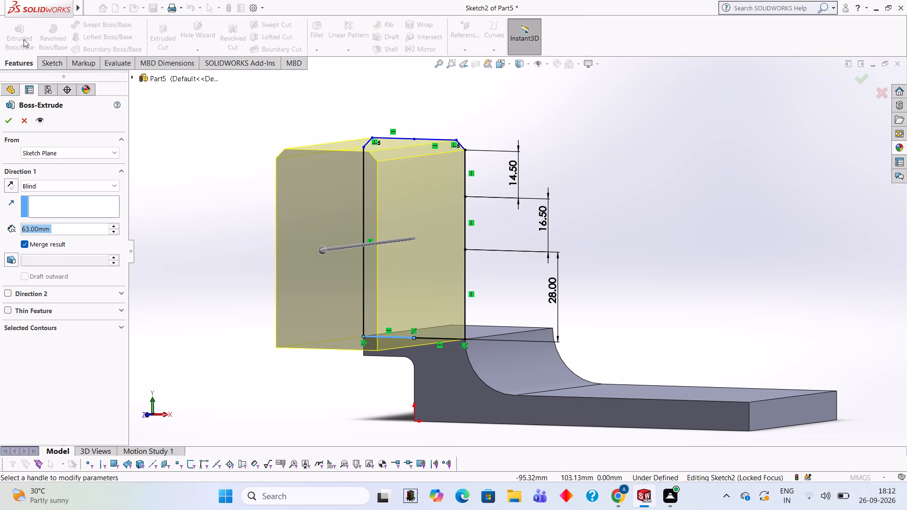
{"action": "type", "text": "15"}
{"action": "key", "text": "Return"}
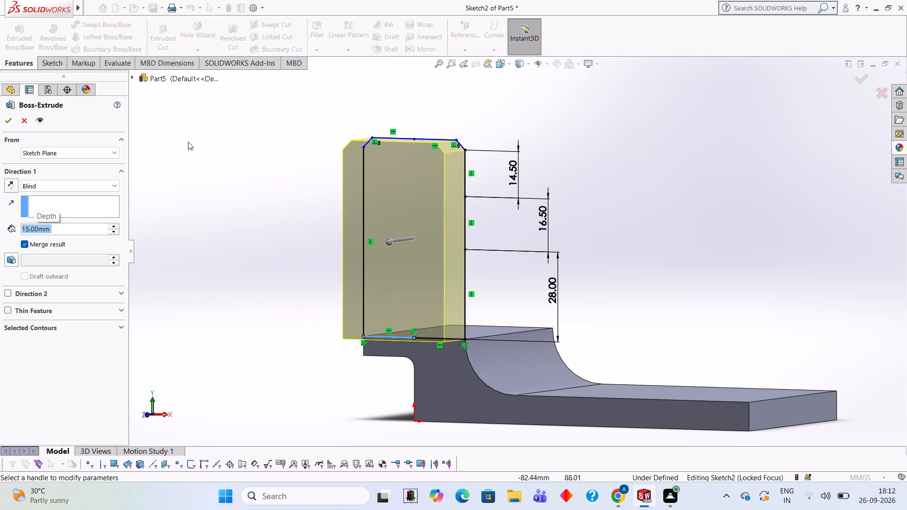
Set the extrusion depth to 20 mm and check the preview against the base from above.
{"action": "middle_click_drag", "start_coordinate": [279, 181], "coordinate": [301, 313]}
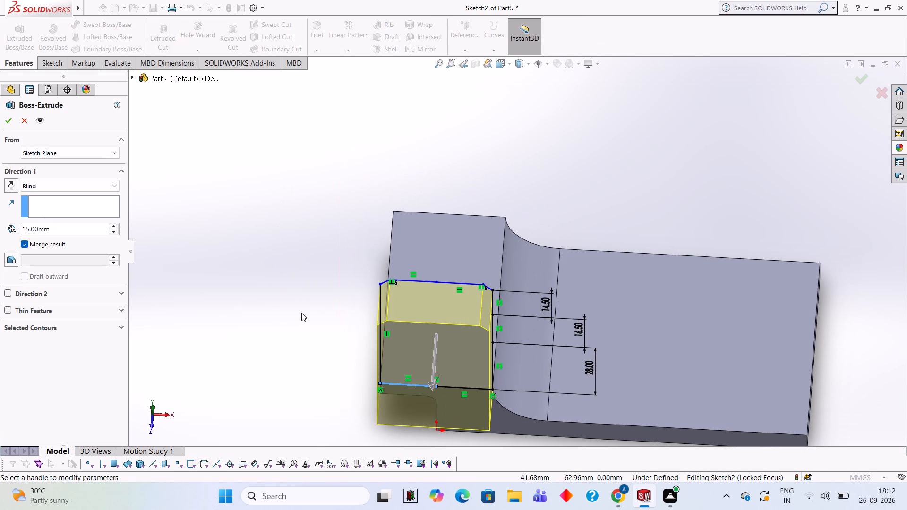
{"action": "left_click", "coordinate": [58, 225]}
{"action": "key", "text": "BackSpace"}
{"action": "key", "text": "BackSpace"}
{"action": "key", "text": "BackSpace"}
{"action": "key", "text": "BackSpace"}
{"action": "key", "text": "BackSpace"}
{"action": "key", "text": "BackSpace"}
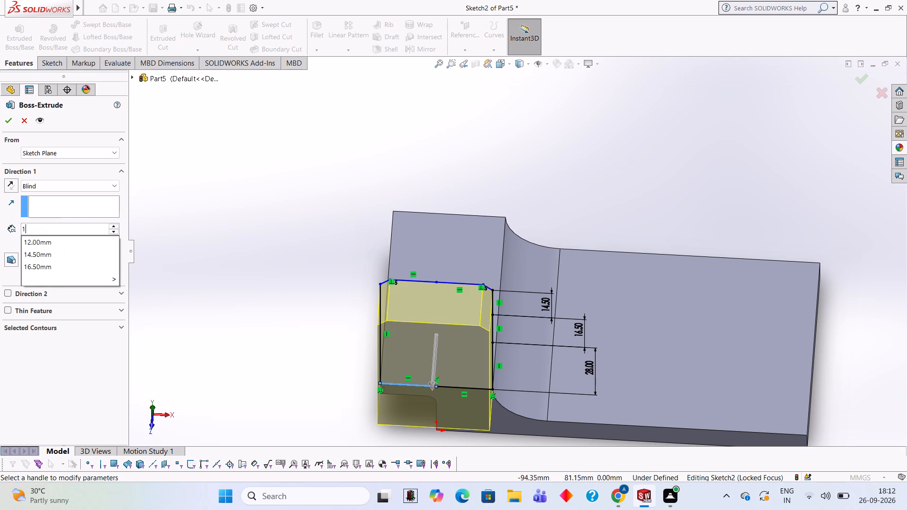
{"action": "key", "text": "BackSpace"}
{"action": "type", "text": "20"}
{"action": "key", "text": "Return"}
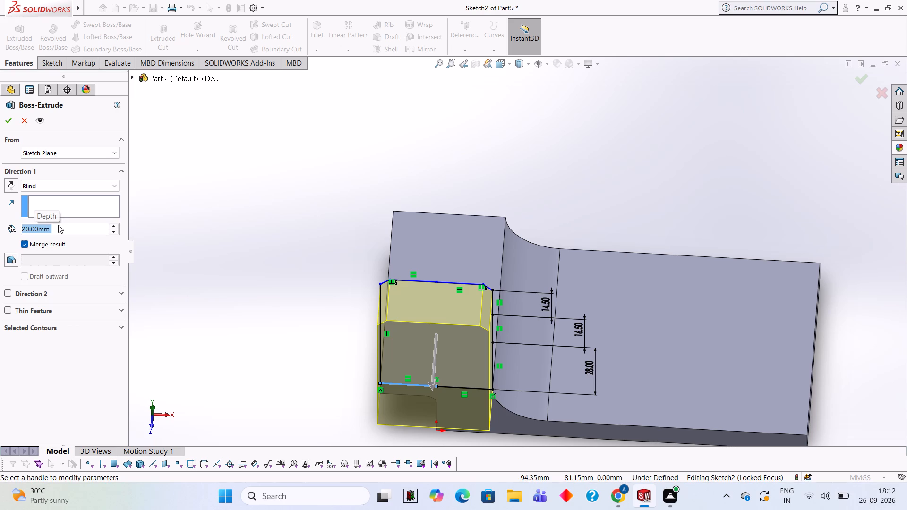
{"action": "middle_click_drag", "start_coordinate": [330, 247], "coordinate": [336, 306]}
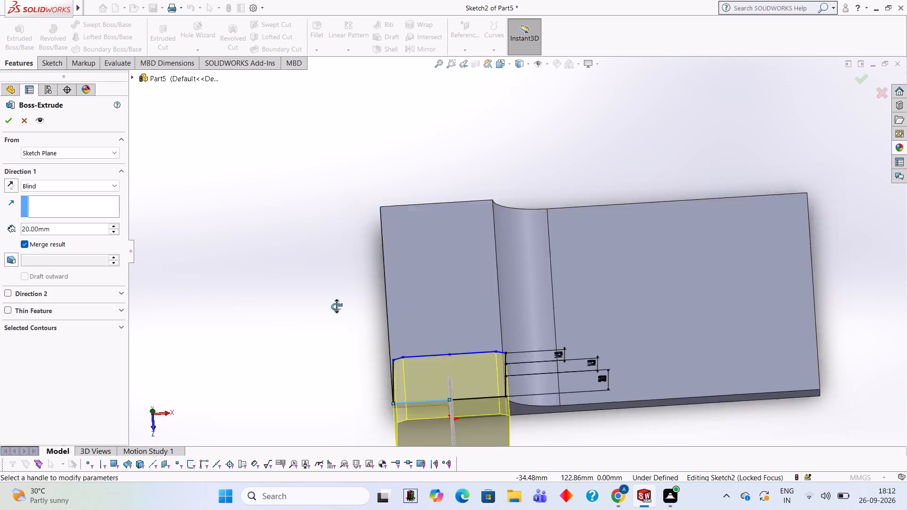
{"action": "middle_click_drag", "start_coordinate": [336, 306], "coordinate": [334, 269]}
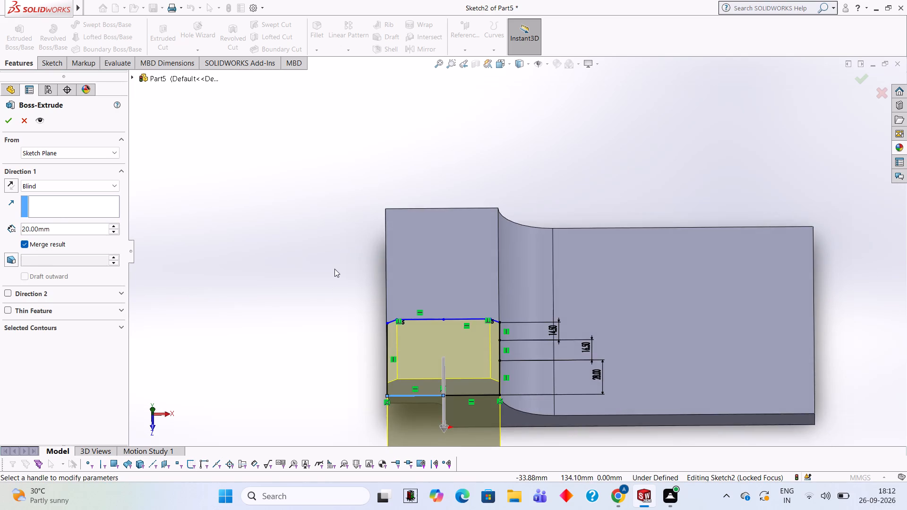
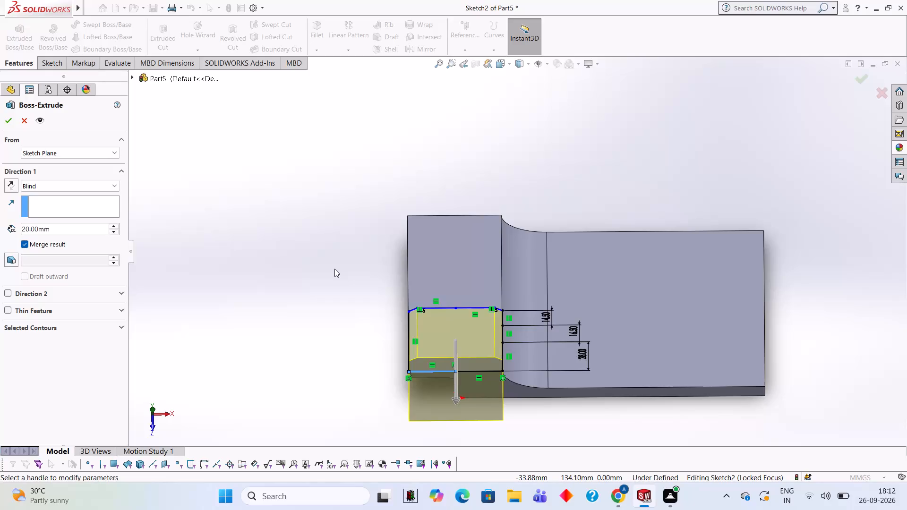
Set the upright's blind extrusion depth to 17.5 mm and complete the Boss-Extrude.
{"action": "middle_click_drag", "start_coordinate": [363, 279], "coordinate": [447, 218]}
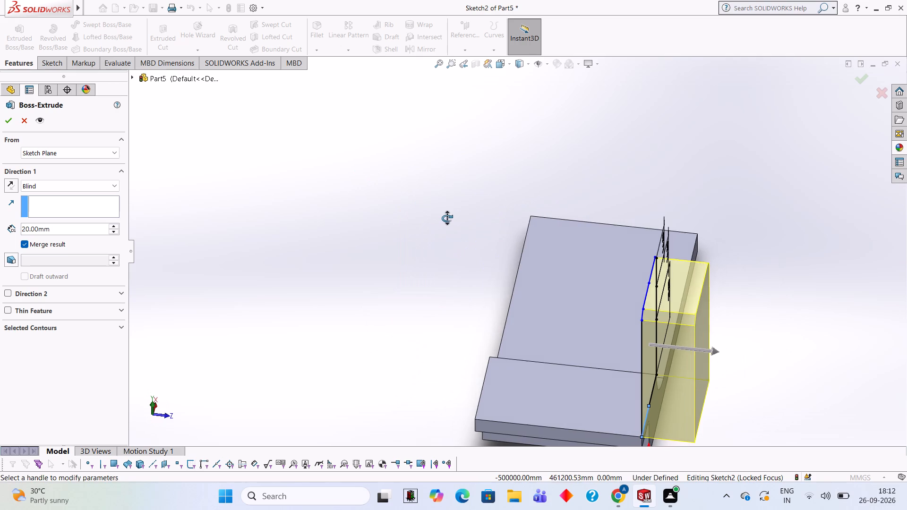
{"action": "middle_click_drag", "start_coordinate": [447, 218], "coordinate": [454, 198]}
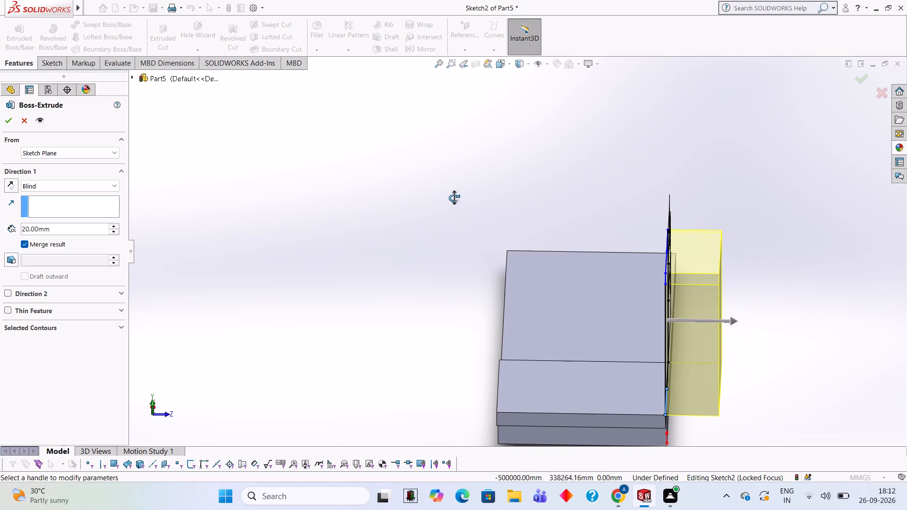
{"action": "middle_click_drag", "start_coordinate": [454, 198], "coordinate": [349, 197]}
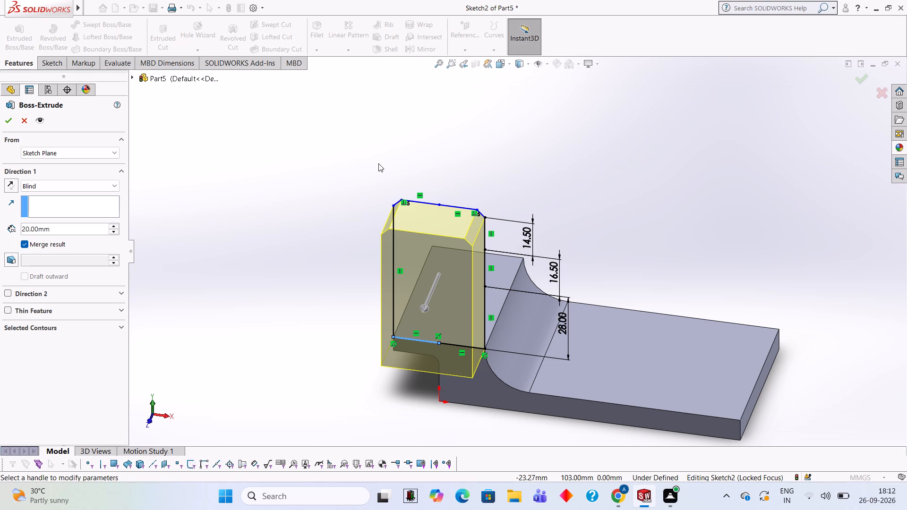
{"action": "left_click", "coordinate": [73, 226]}
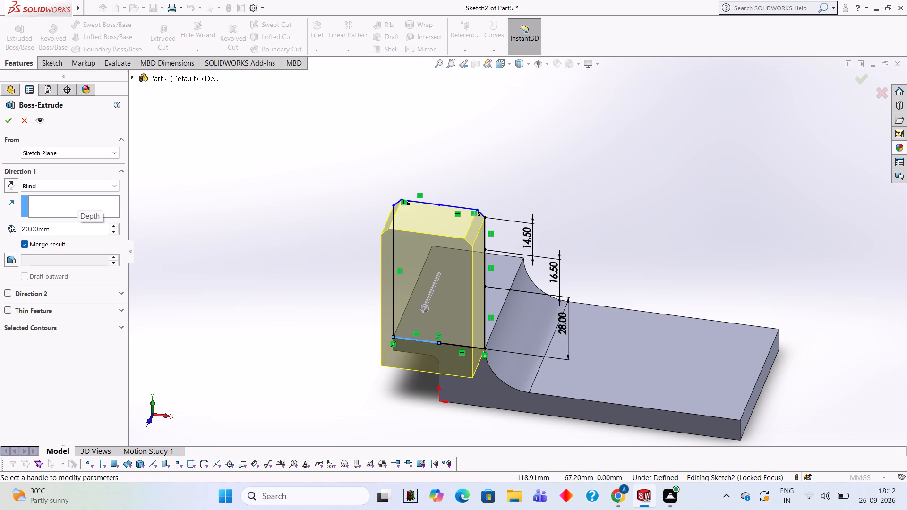
{"action": "key", "text": "BackSpace"}
{"action": "key", "text": "BackSpace"}
{"action": "key", "text": "BackSpace"}
{"action": "key", "text": "BackSpace"}
{"action": "key", "text": "BackSpace"}
{"action": "key", "text": "BackSpace"}
{"action": "key", "text": "BackSpace"}
{"action": "key", "text": "BackSpace"}
{"action": "key", "text": "BackSpace"}
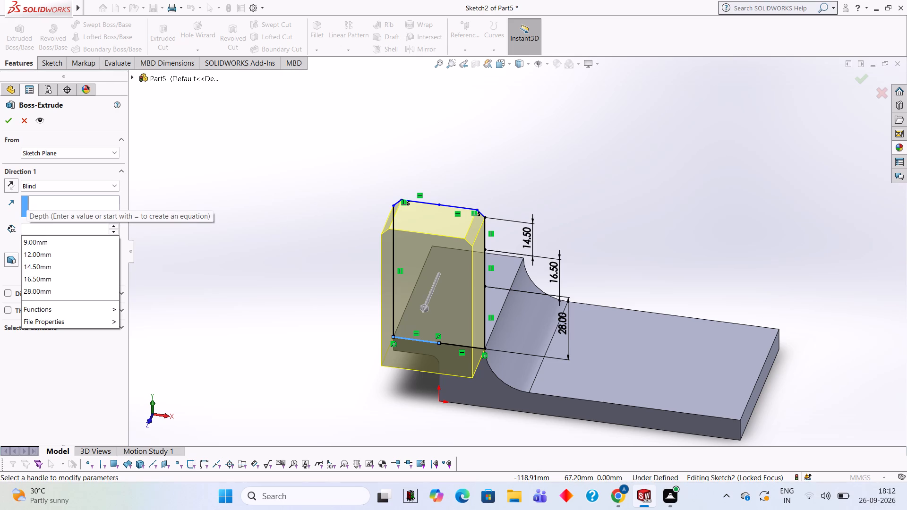
{"action": "type", "text": "17.5"}
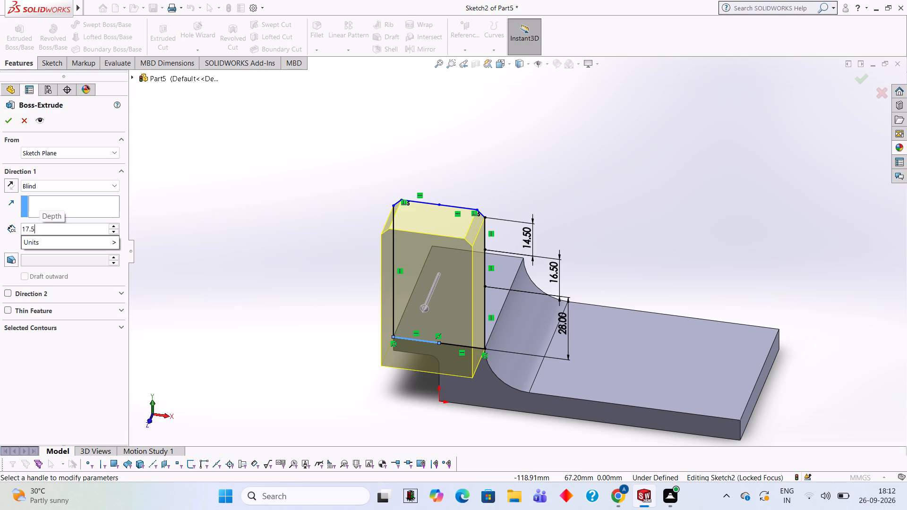
{"action": "key", "text": "Return"}
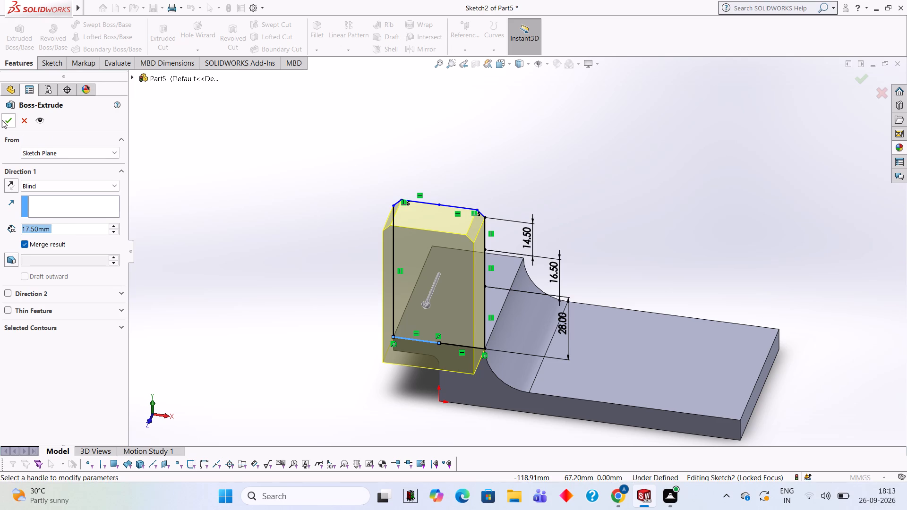
{"action": "left_click", "coordinate": [2, 120]}
{"action": "left_click", "coordinate": [280, 255]}
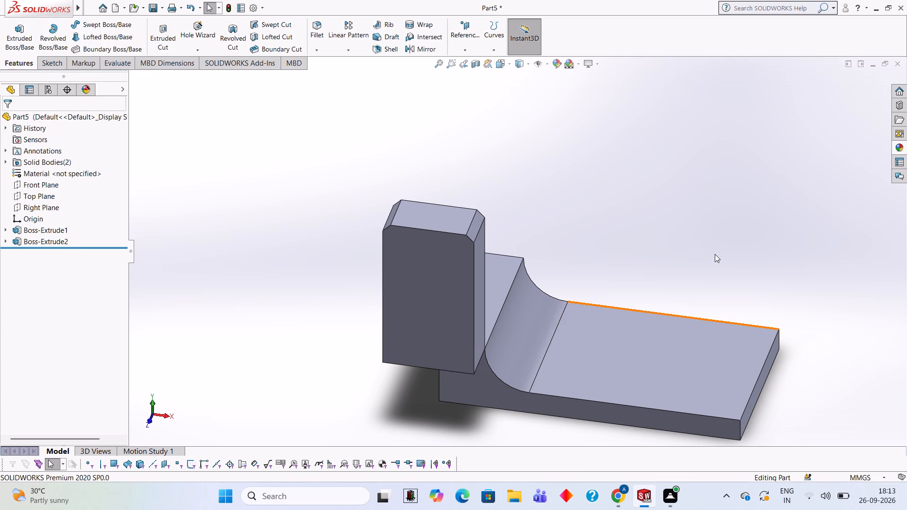
Start a new sketch on the front face of the chamfer-topped upright, viewed face-on.
{"action": "middle_click_drag", "start_coordinate": [698, 245], "coordinate": [735, 267]}
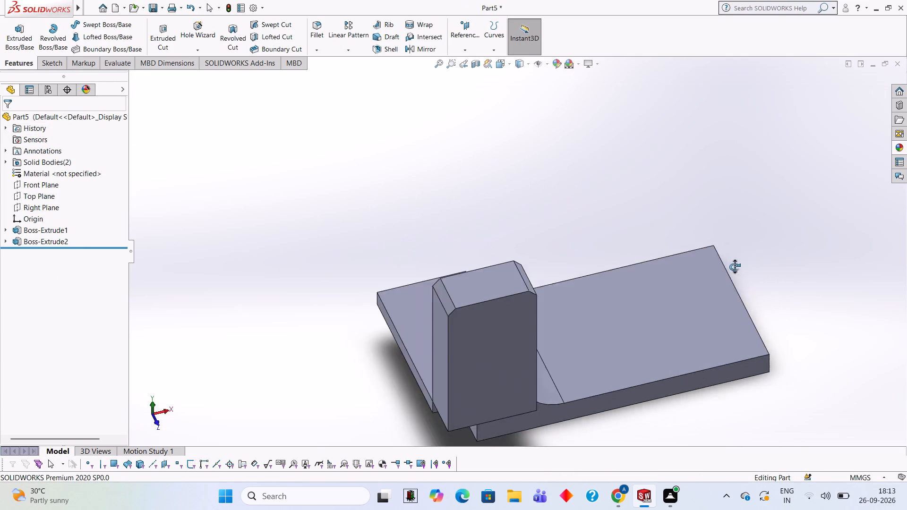
{"action": "middle_click_drag", "start_coordinate": [735, 267], "coordinate": [708, 224]}
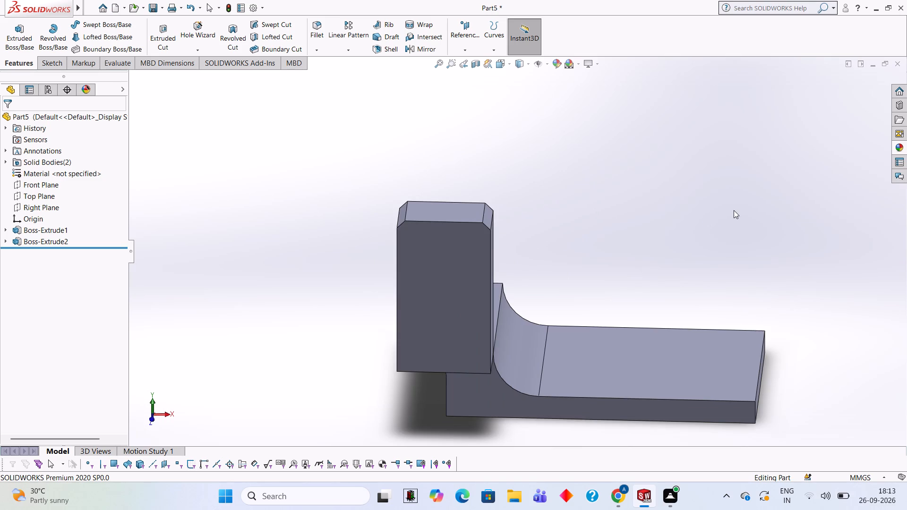
{"action": "middle_click_drag", "start_coordinate": [633, 163], "coordinate": [634, 160]}
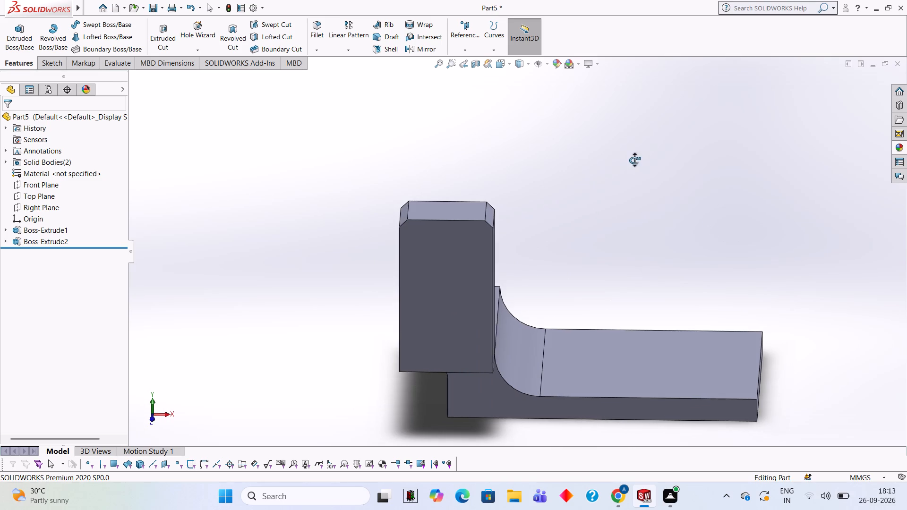
{"action": "middle_click_drag", "start_coordinate": [634, 160], "coordinate": [640, 96]}
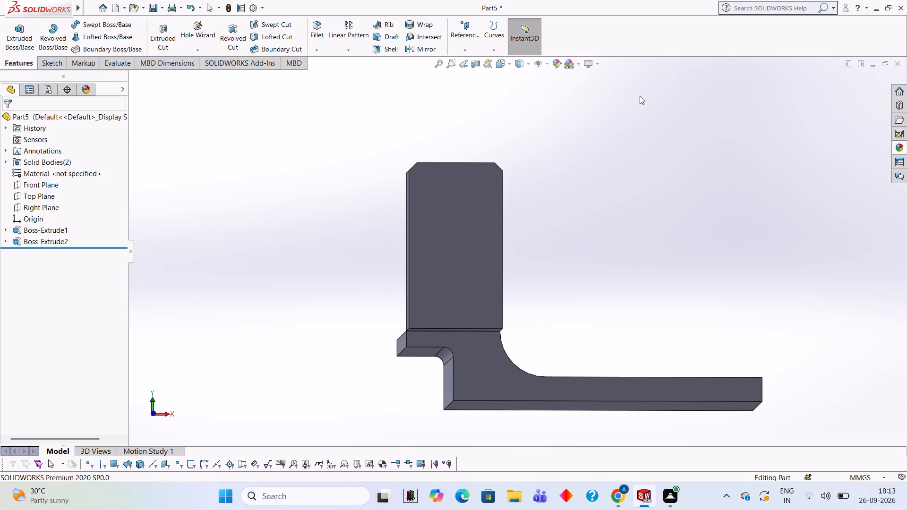
{"action": "left_click", "coordinate": [462, 212]}
{"action": "left_click", "coordinate": [509, 187]}
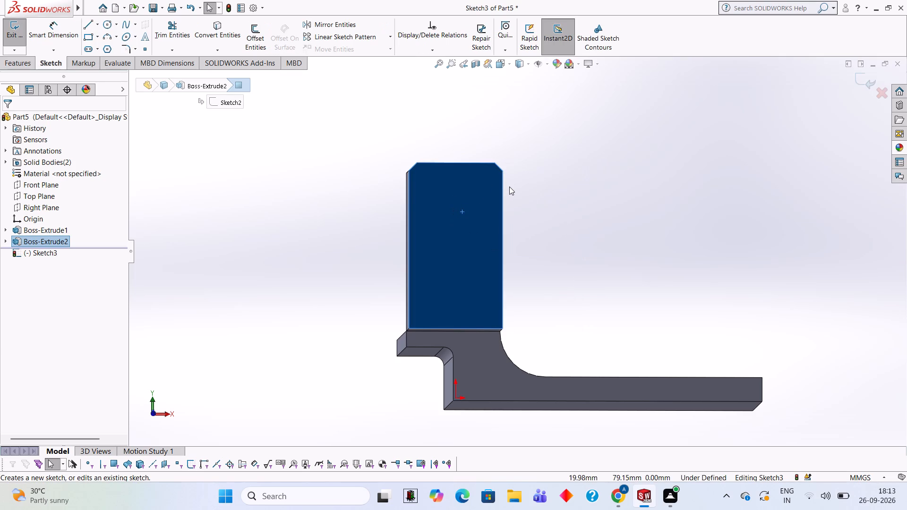
{"action": "key", "text": "ctrl+8"}
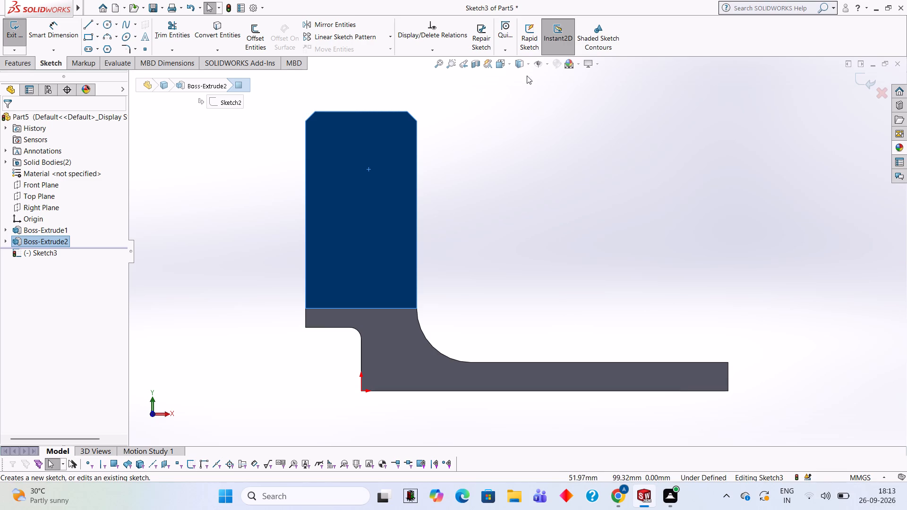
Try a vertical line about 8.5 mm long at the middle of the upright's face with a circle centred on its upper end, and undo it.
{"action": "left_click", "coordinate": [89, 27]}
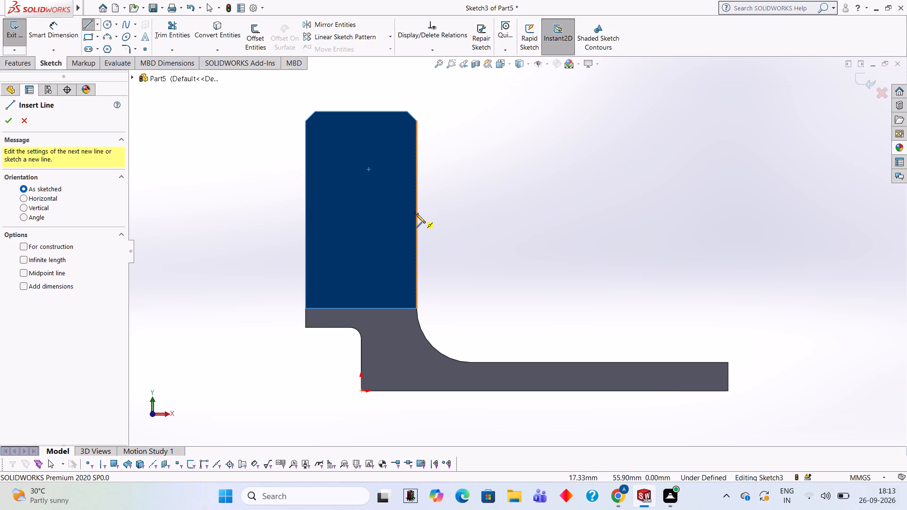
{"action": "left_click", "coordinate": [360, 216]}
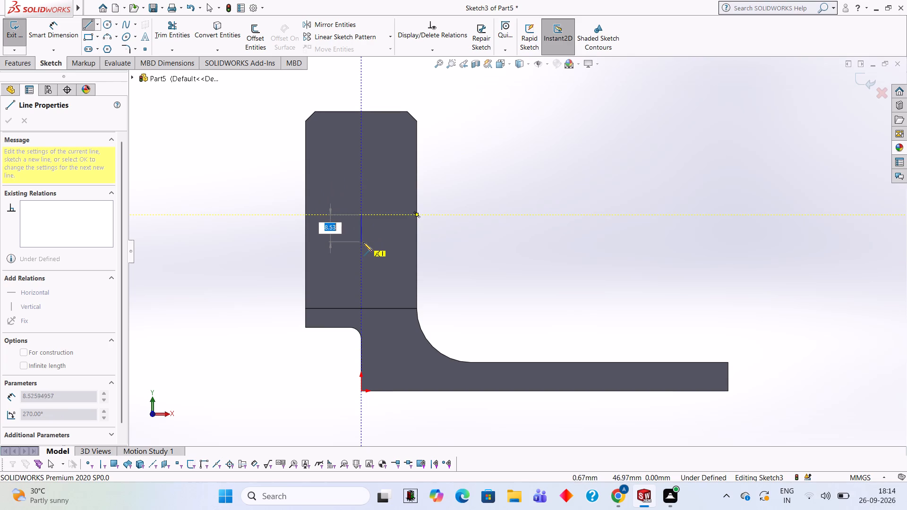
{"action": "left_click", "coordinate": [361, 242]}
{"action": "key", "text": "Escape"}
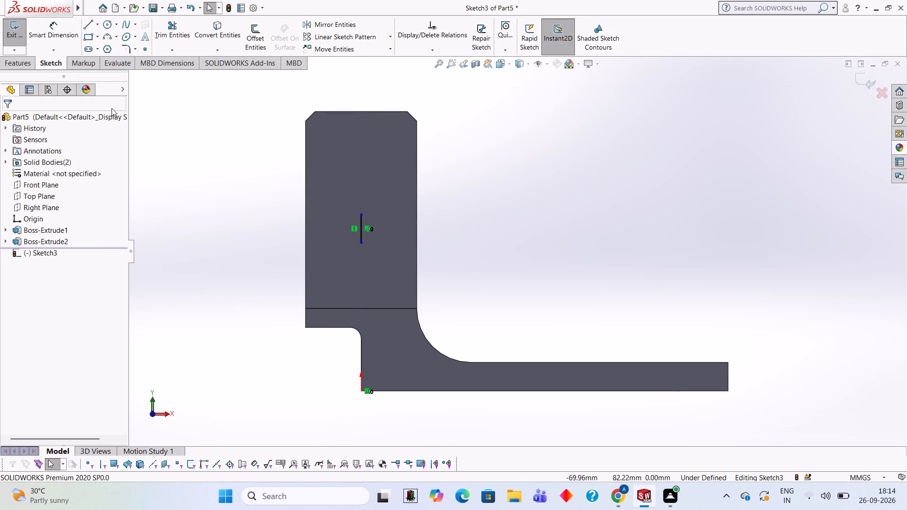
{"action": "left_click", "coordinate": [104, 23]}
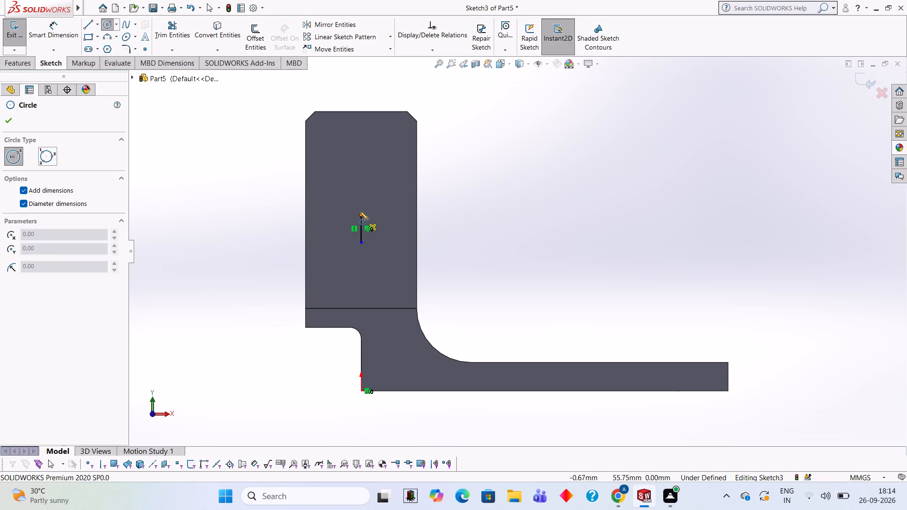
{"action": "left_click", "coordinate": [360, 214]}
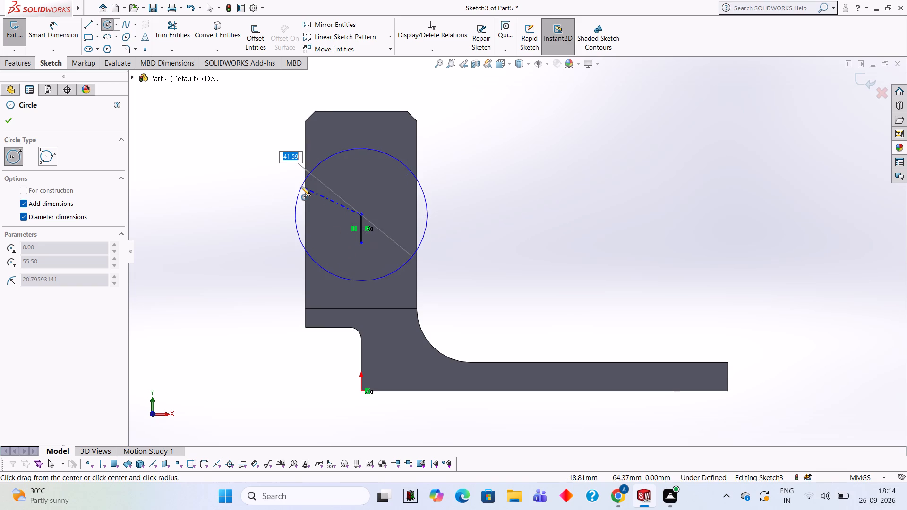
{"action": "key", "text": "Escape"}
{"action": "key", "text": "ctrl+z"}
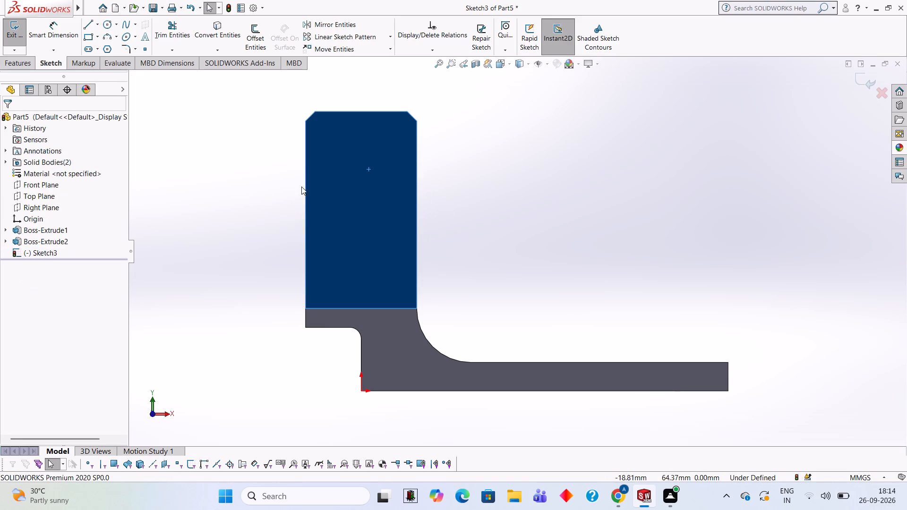
Draw a 17.5 mm vertical line straight down from the midpoint of the upright's top edge.
{"action": "left_click", "coordinate": [87, 26]}
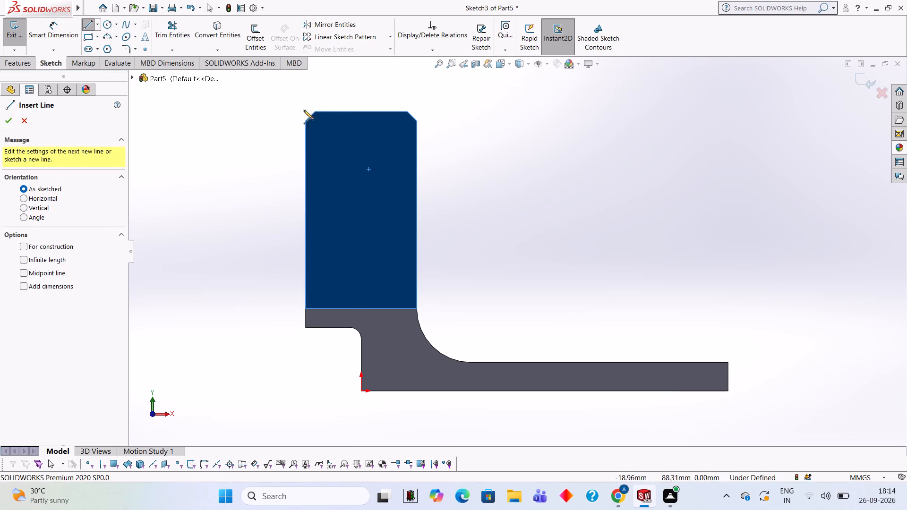
{"action": "left_click", "coordinate": [361, 111]}
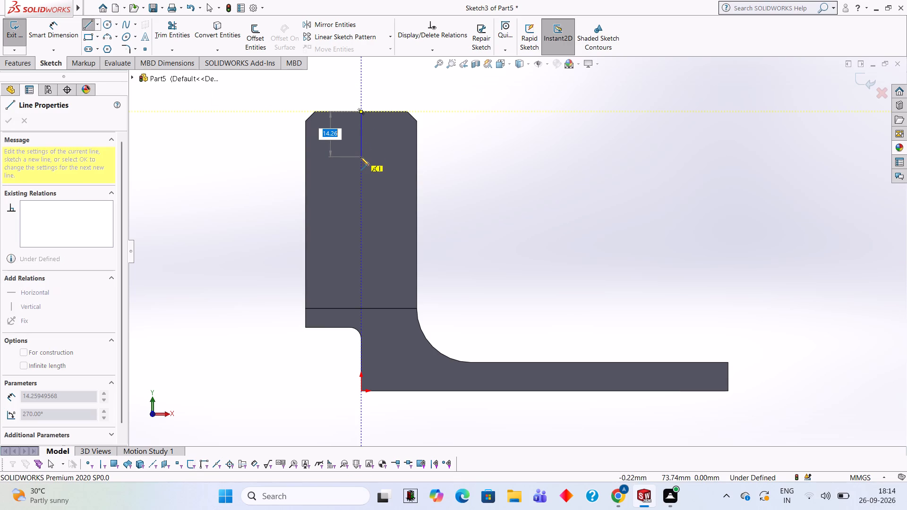
{"action": "type", "text": "17.5"}
{"action": "key", "text": "Return"}
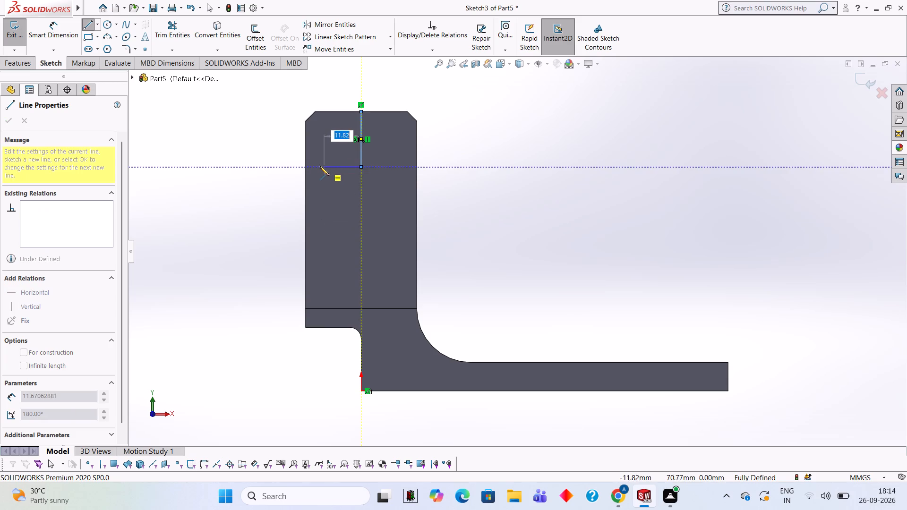
{"action": "key", "text": "Escape"}
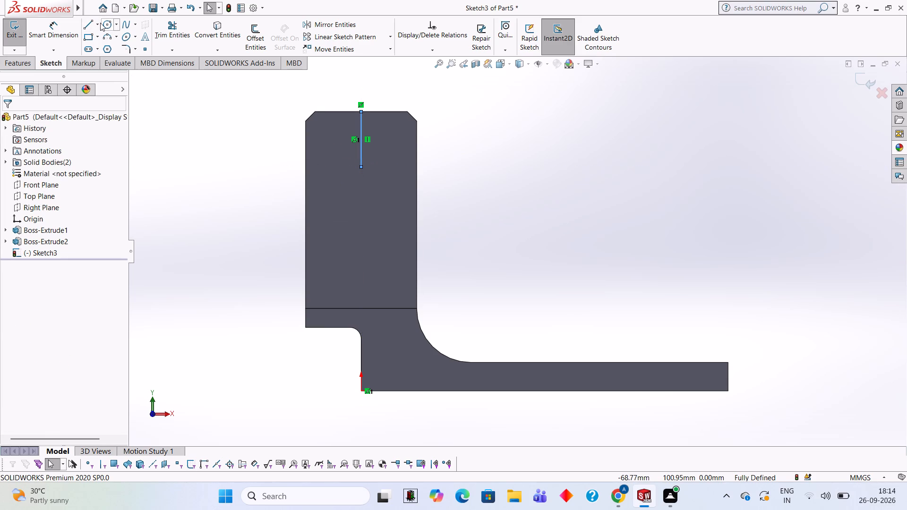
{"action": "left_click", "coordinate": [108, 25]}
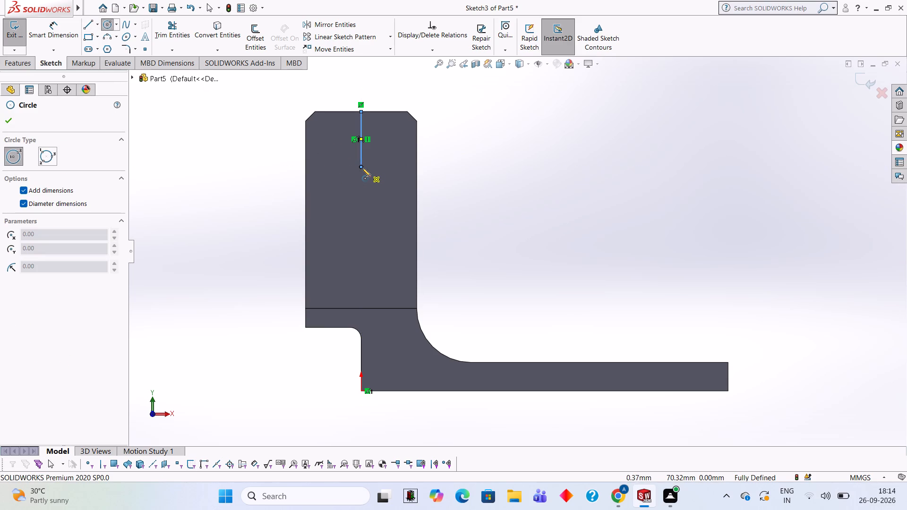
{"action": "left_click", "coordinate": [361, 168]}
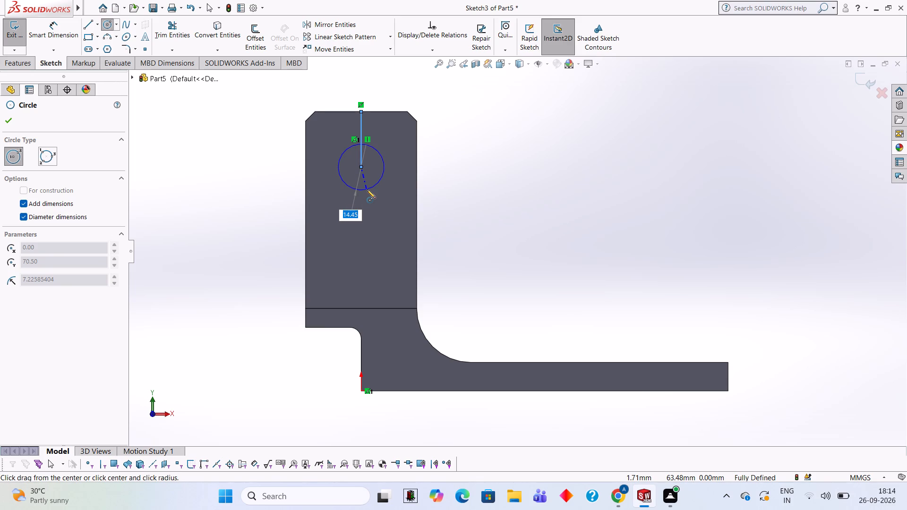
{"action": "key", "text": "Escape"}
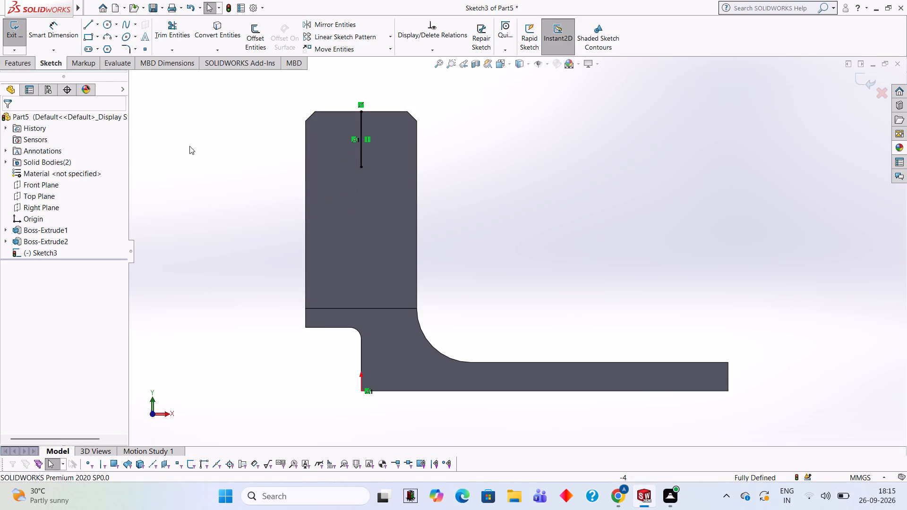
Draw a circle of radius 8.5 mm centred on the vertical line's lower end, with added dimensions and diameter dimensions turned off.
{"action": "left_click", "coordinate": [103, 25]}
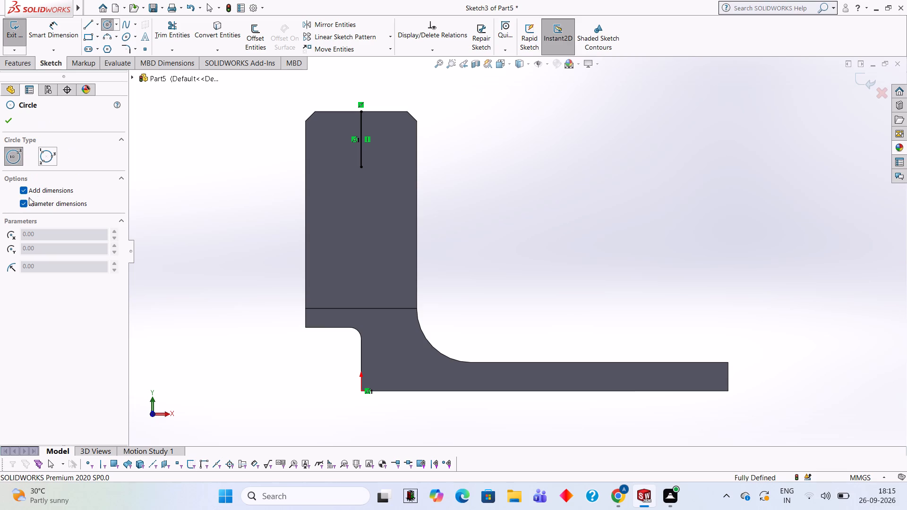
{"action": "left_click", "coordinate": [21, 189]}
{"action": "left_click", "coordinate": [26, 204]}
{"action": "left_click", "coordinate": [361, 166]}
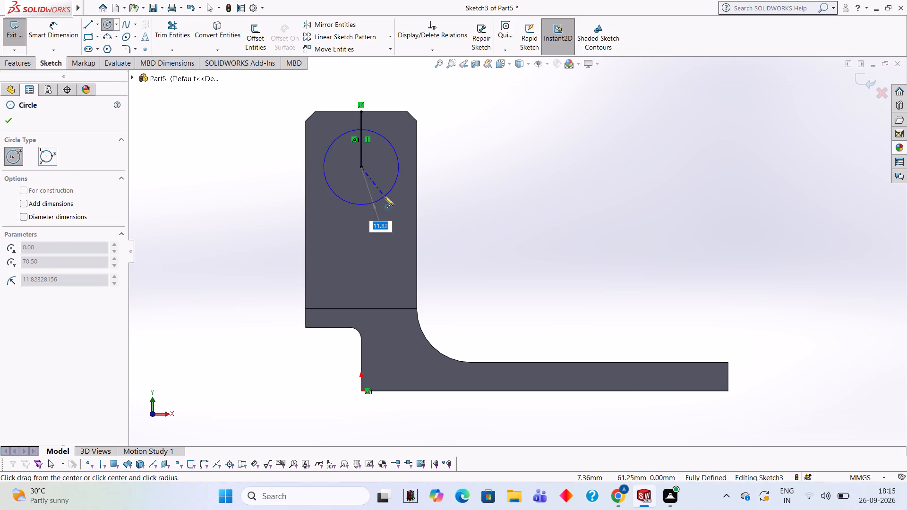
{"action": "type", "text": "8.5"}
{"action": "key", "text": "Return"}
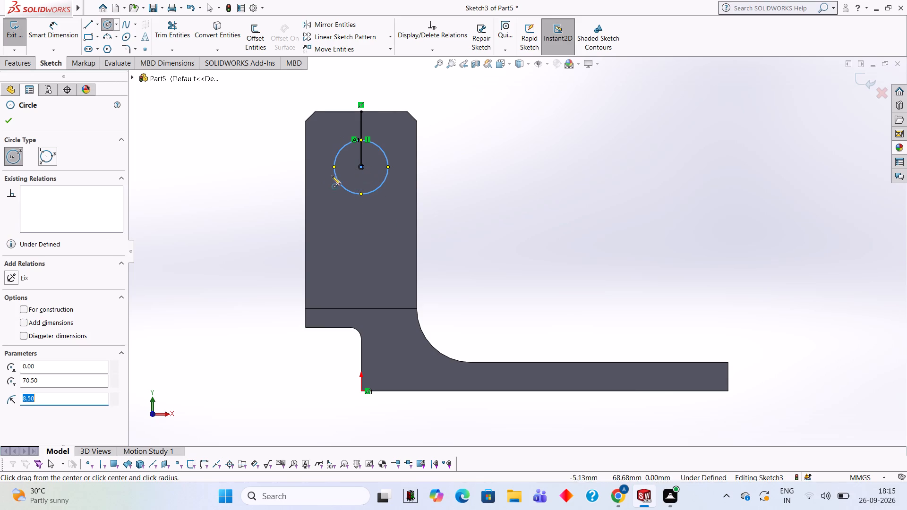
Draw a 16.5 mm vertical line straight down from the circle's centre.
{"action": "left_click", "coordinate": [89, 19]}
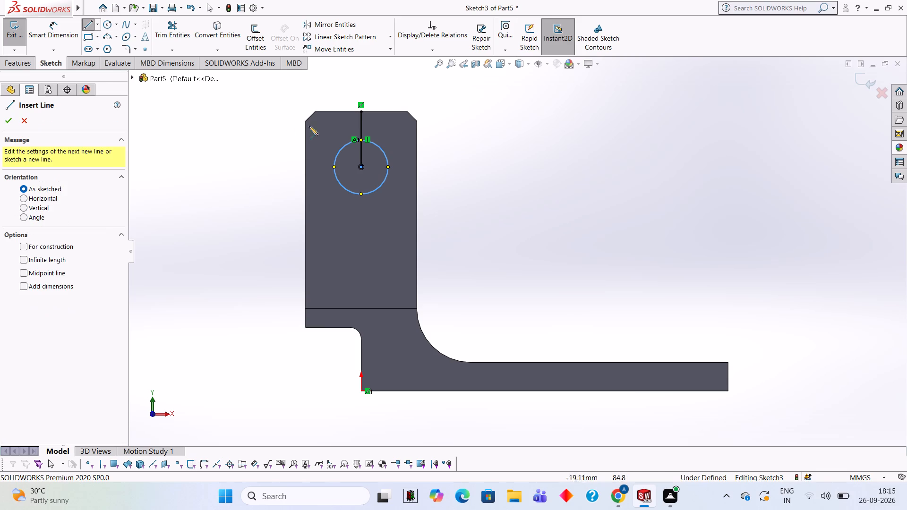
{"action": "left_click", "coordinate": [360, 166]}
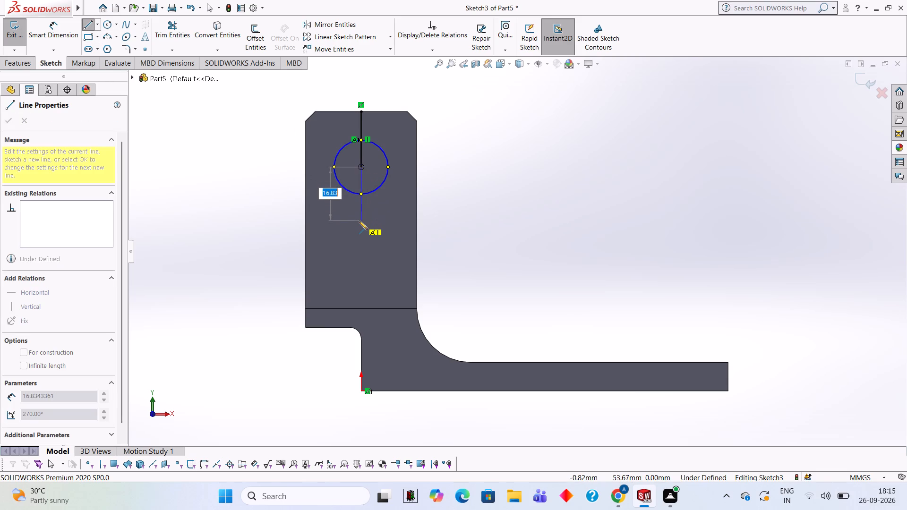
{"action": "type", "text": "16.5"}
{"action": "key", "text": "Return"}
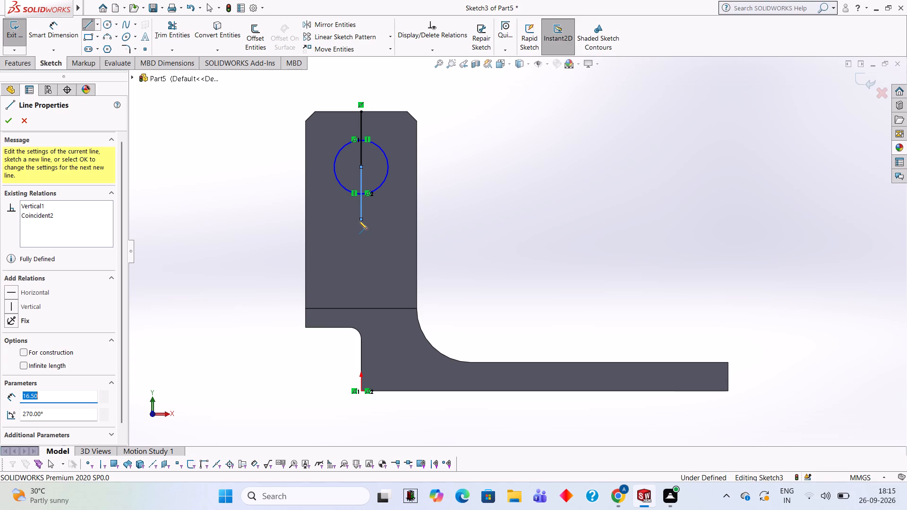
Draw a second circle of radius 8.5 mm centred on the lower end of the 16.5 mm vertical line.
{"action": "key", "text": "Escape"}
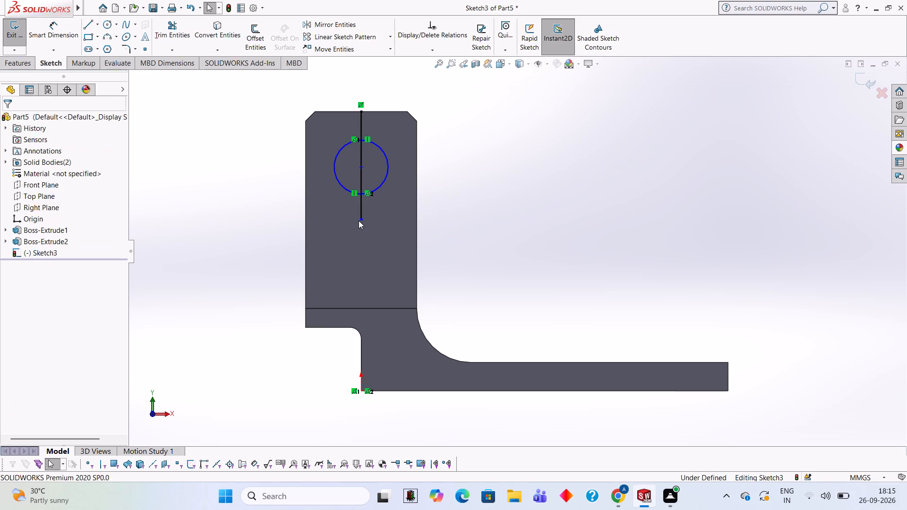
{"action": "left_click", "coordinate": [106, 27]}
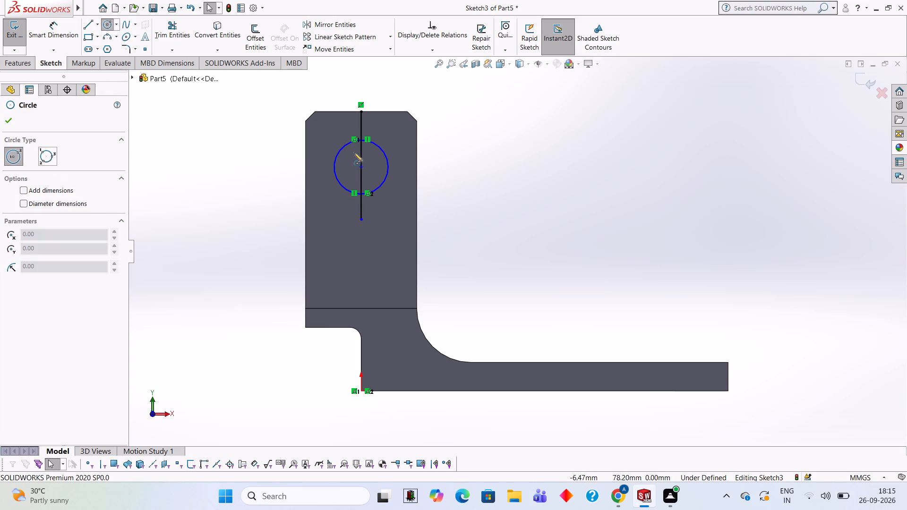
{"action": "left_click", "coordinate": [360, 219]}
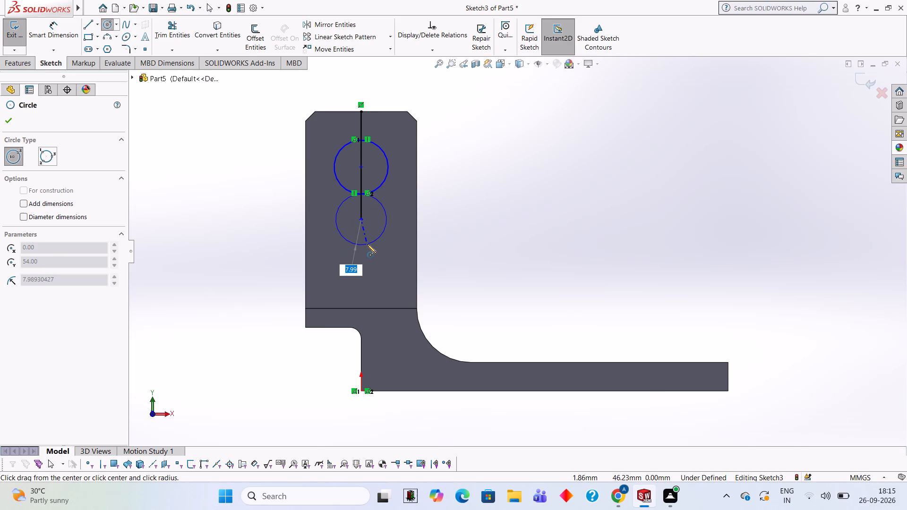
{"action": "type", "text": "8.5"}
{"action": "key", "text": "Return"}
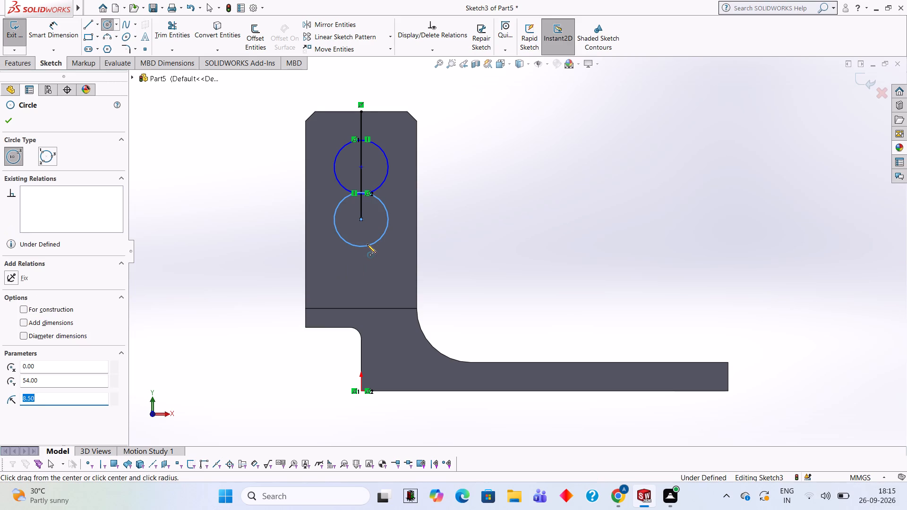
Draw two vertical lines joining the outermost left and right points of the upper circle to those of the lower circle.
{"action": "left_click", "coordinate": [92, 29]}
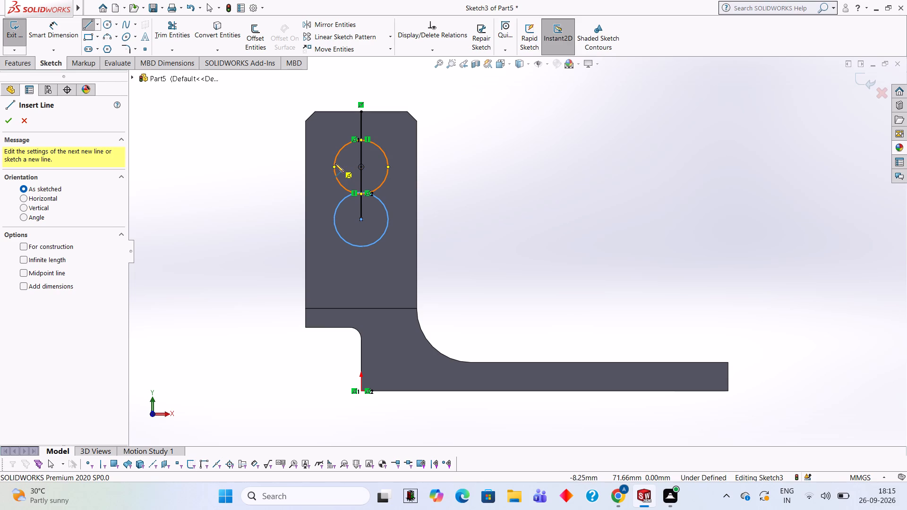
{"action": "left_click", "coordinate": [333, 167]}
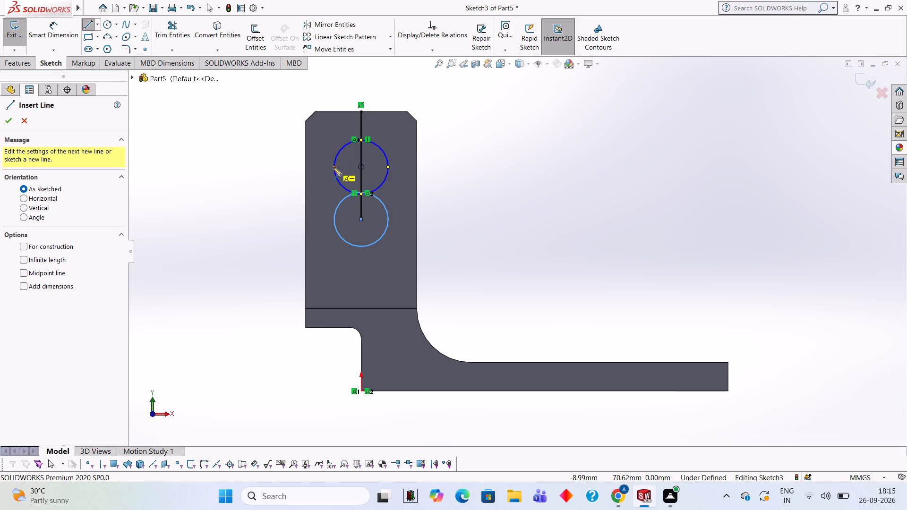
{"action": "left_click", "coordinate": [333, 220]}
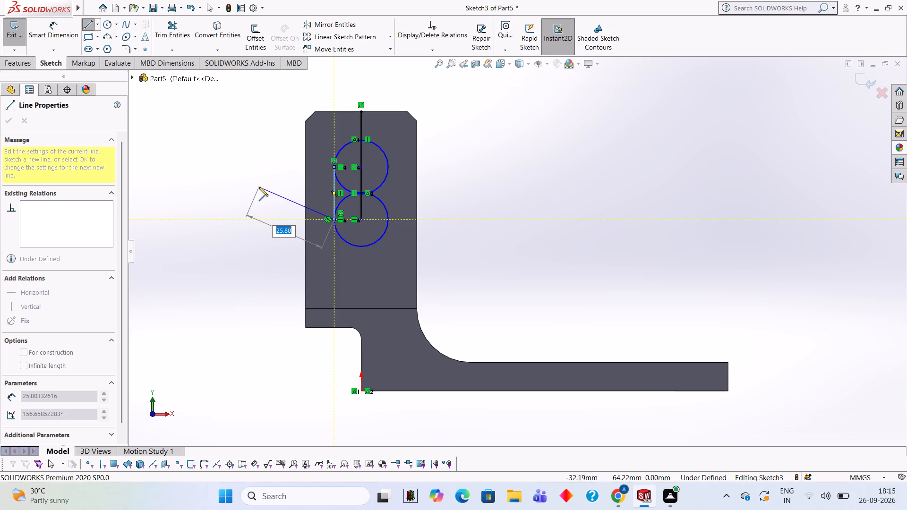
{"action": "key", "text": "Escape"}
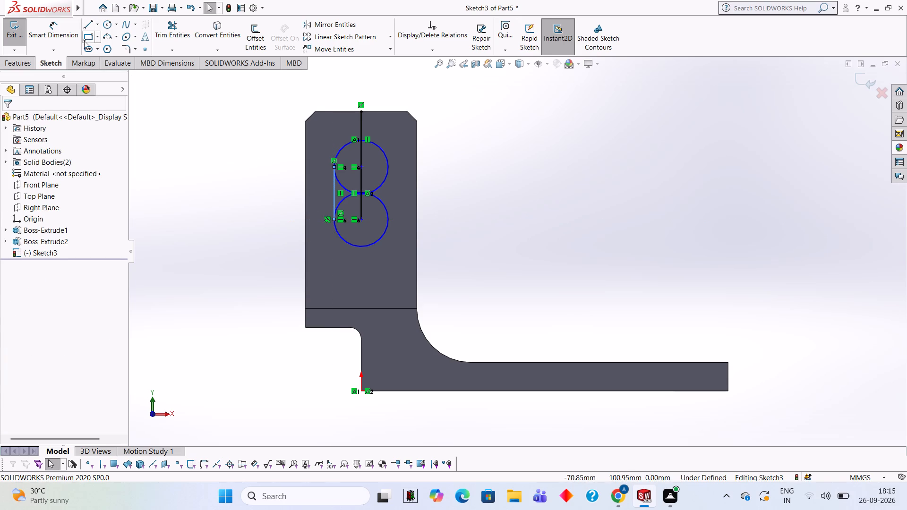
{"action": "left_click", "coordinate": [87, 29]}
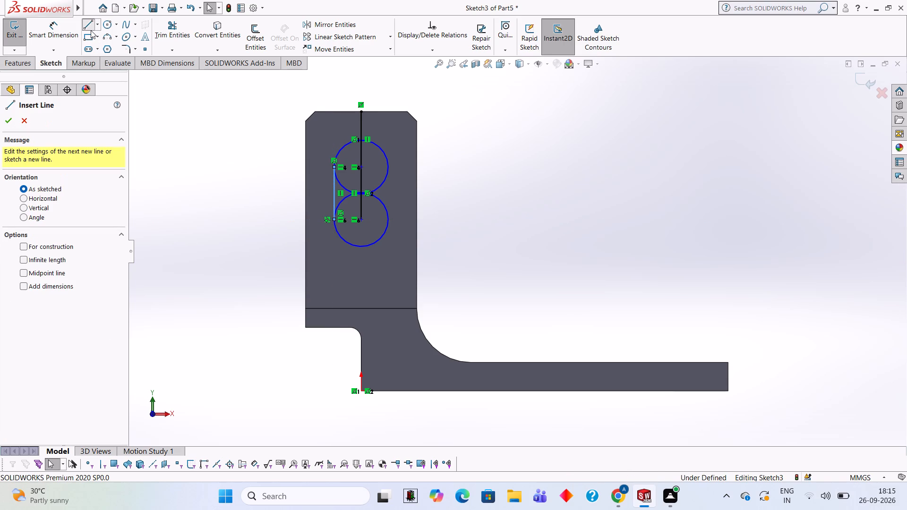
{"action": "left_click", "coordinate": [388, 167]}
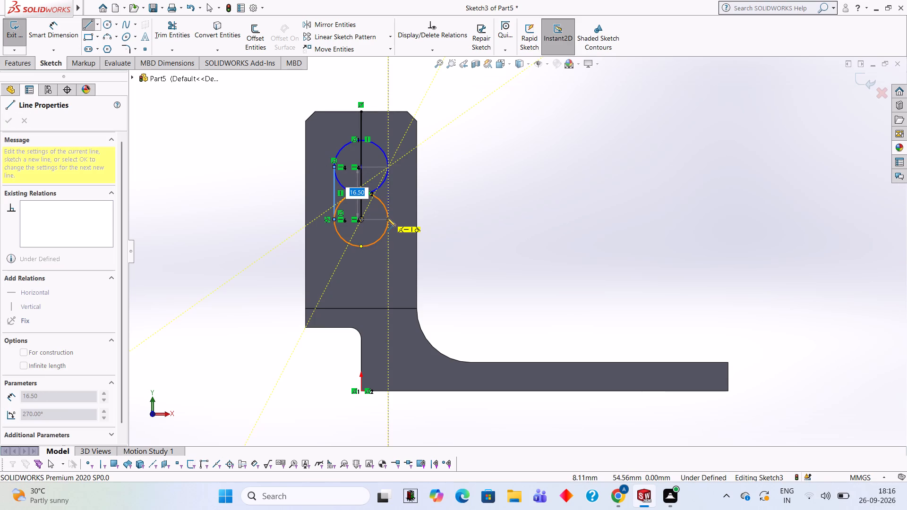
{"action": "left_click", "coordinate": [387, 221]}
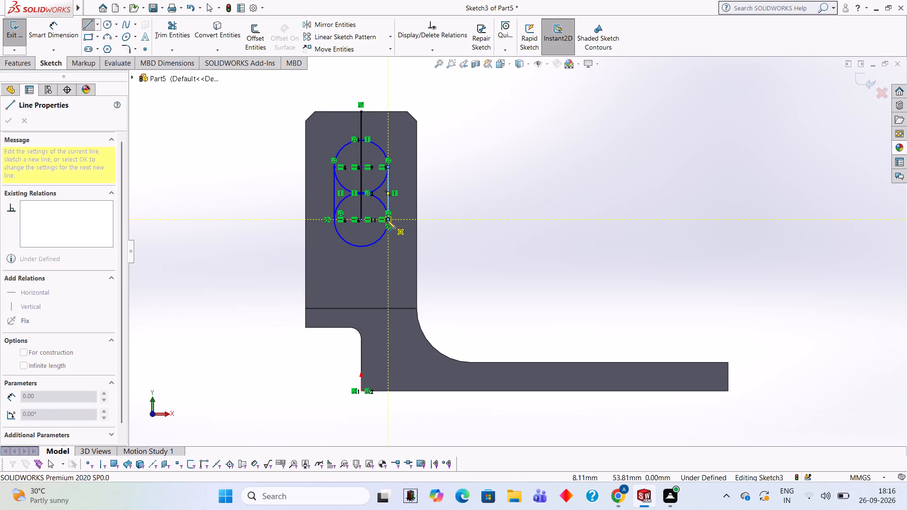
{"action": "key", "text": "Escape"}
{"action": "key", "text": "grave"}
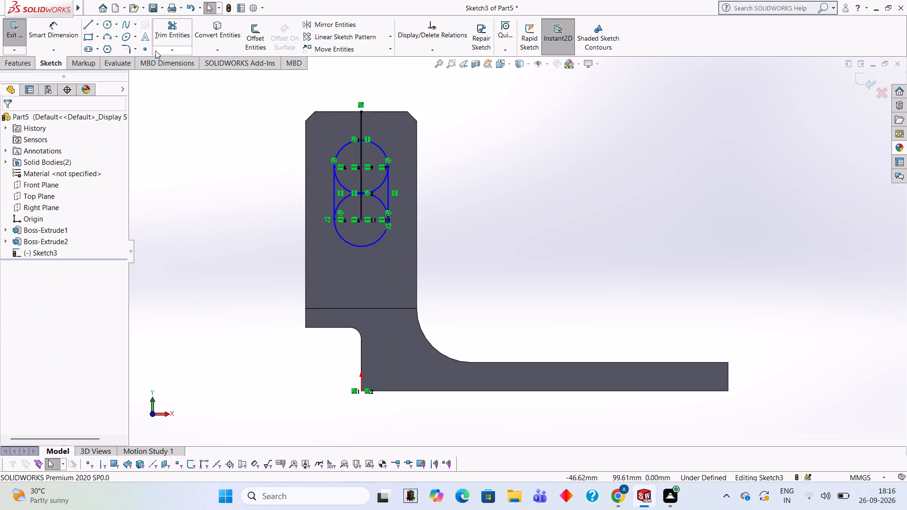
Trim away the two circles' inner arcs between the side lines, including the small leftover pieces where the circles overlap.
{"action": "left_click", "coordinate": [168, 34]}
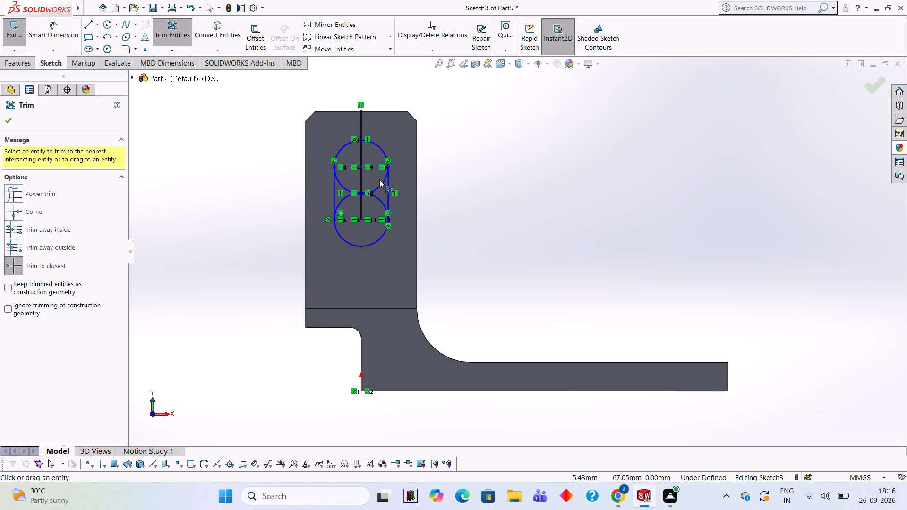
{"action": "left_click", "coordinate": [380, 186]}
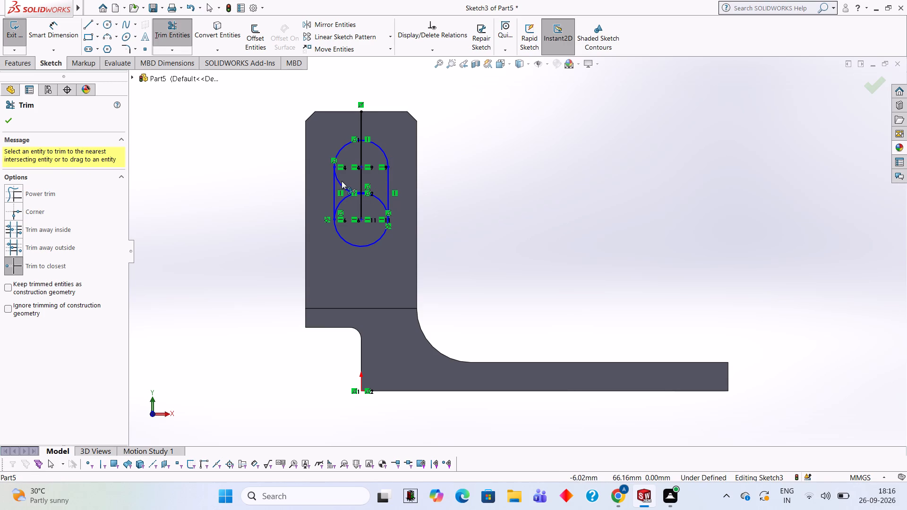
{"action": "left_click", "coordinate": [338, 182]}
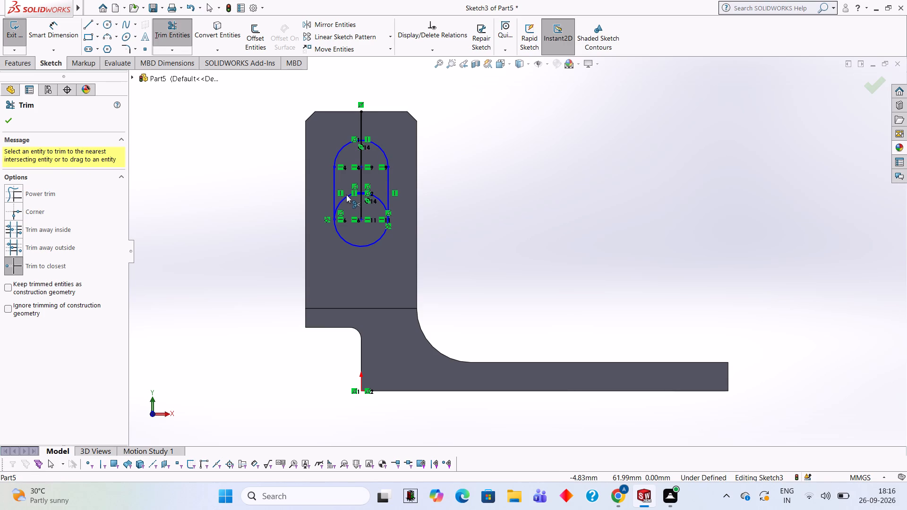
{"action": "left_click", "coordinate": [348, 195]}
{"action": "left_click", "coordinate": [381, 201]}
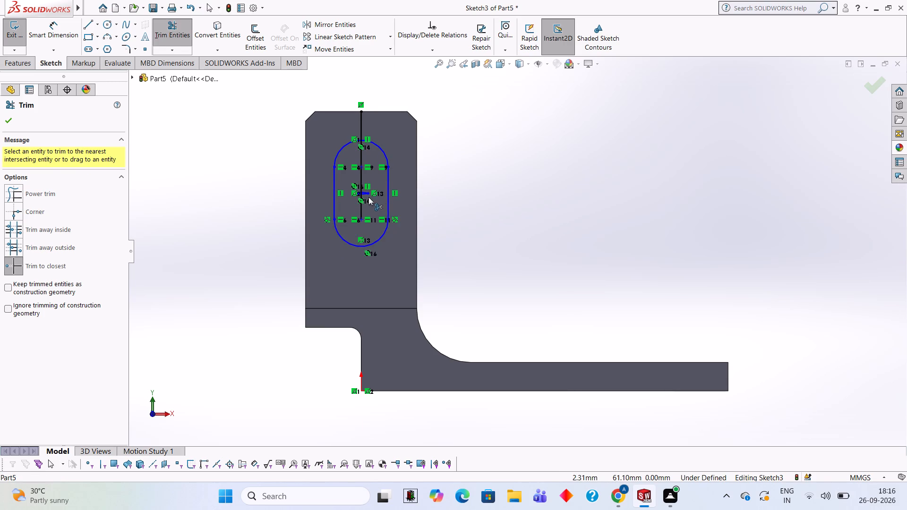
{"action": "scroll", "coordinate": [368, 197], "scroll_direction": "down", "scroll_amount": 6}
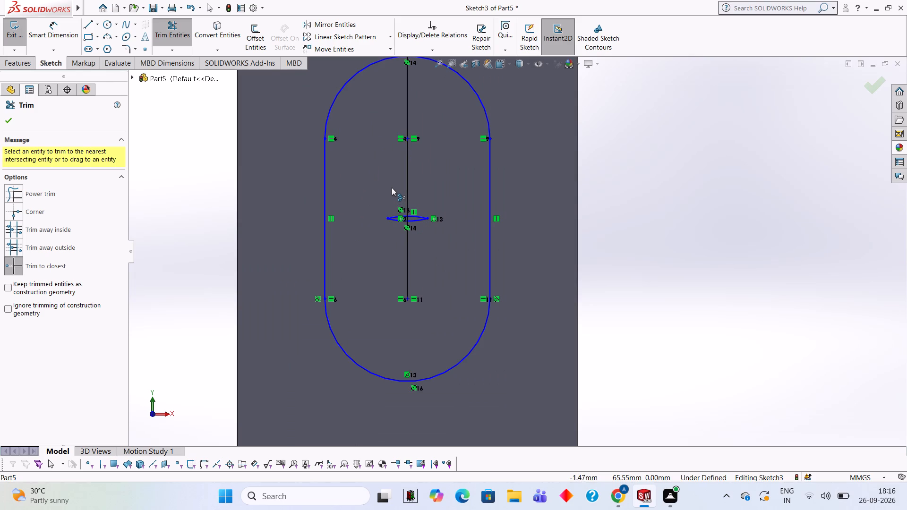
{"action": "left_click", "coordinate": [413, 221]}
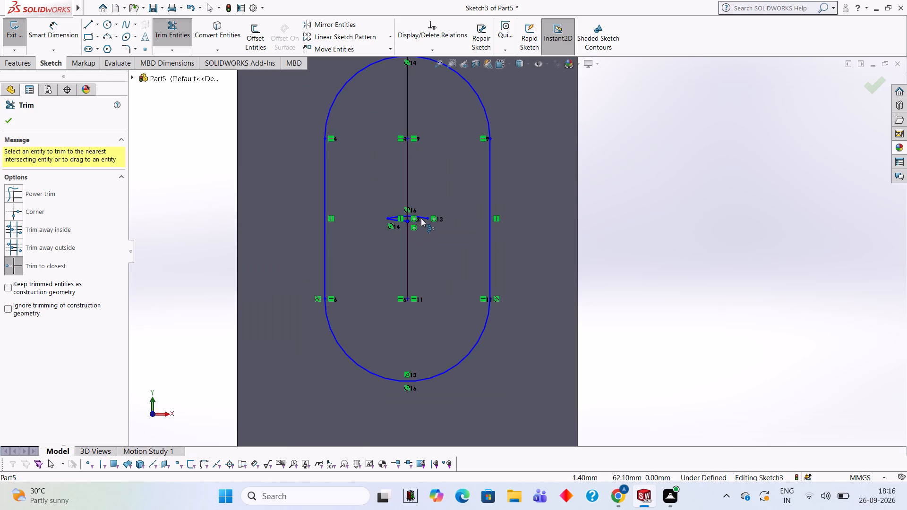
{"action": "left_click", "coordinate": [421, 218]}
{"action": "left_click", "coordinate": [395, 217]}
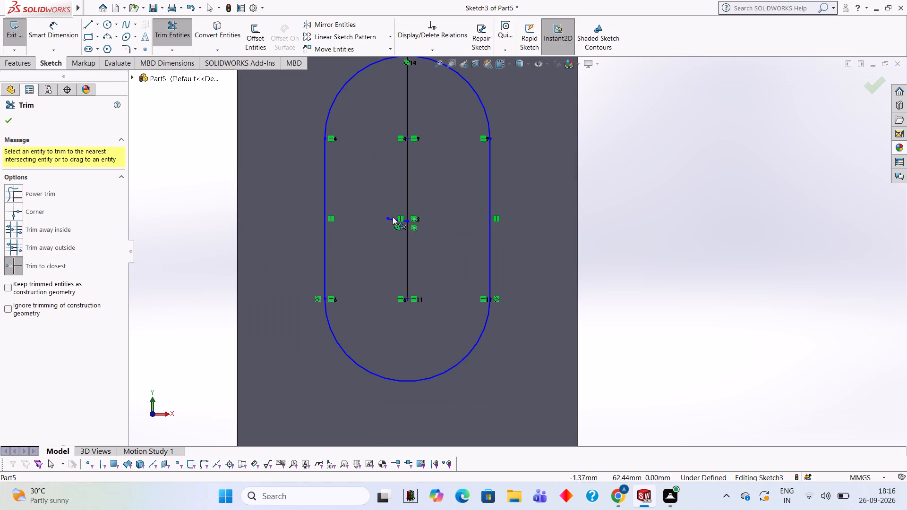
{"action": "left_click", "coordinate": [391, 217]}
Trim away the vertical centre lines inside and above the slot so only the closed slot outline remains.
{"action": "left_click", "coordinate": [405, 222]}
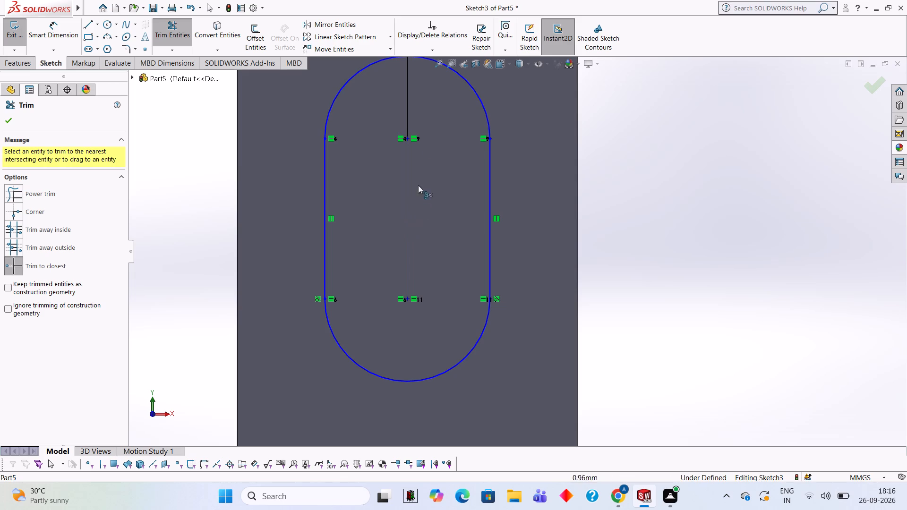
{"action": "left_click", "coordinate": [409, 114]}
{"action": "scroll", "coordinate": [414, 121], "scroll_direction": "up", "scroll_amount": 2}
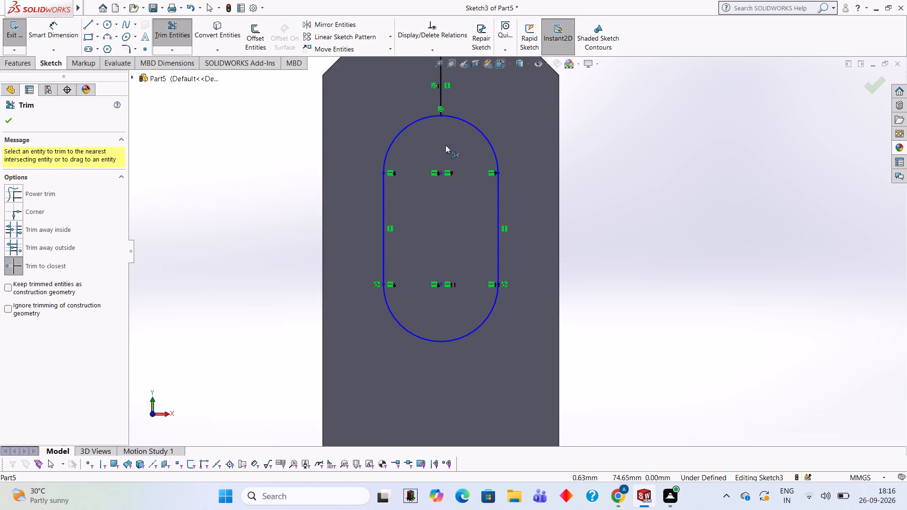
{"action": "scroll", "coordinate": [466, 146], "scroll_direction": "up", "scroll_amount": 1}
{"action": "left_click", "coordinate": [454, 108]}
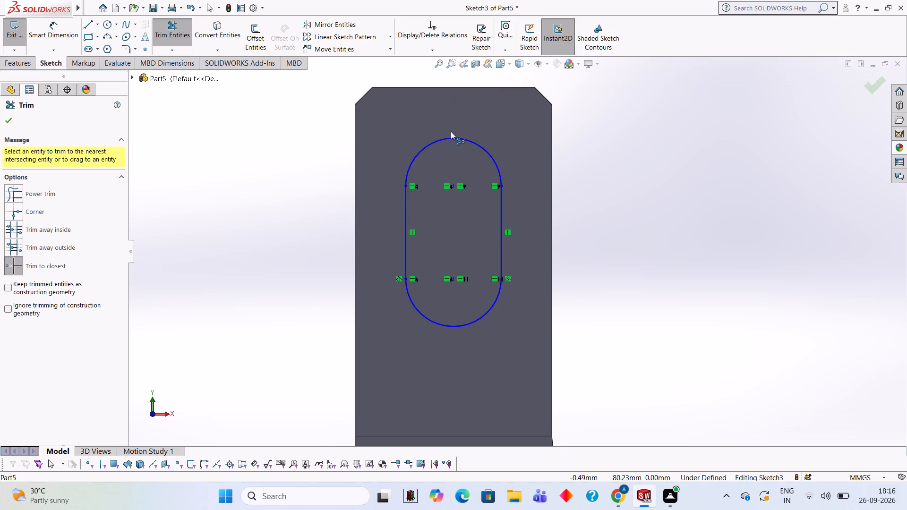
{"action": "left_click", "coordinate": [11, 117]}
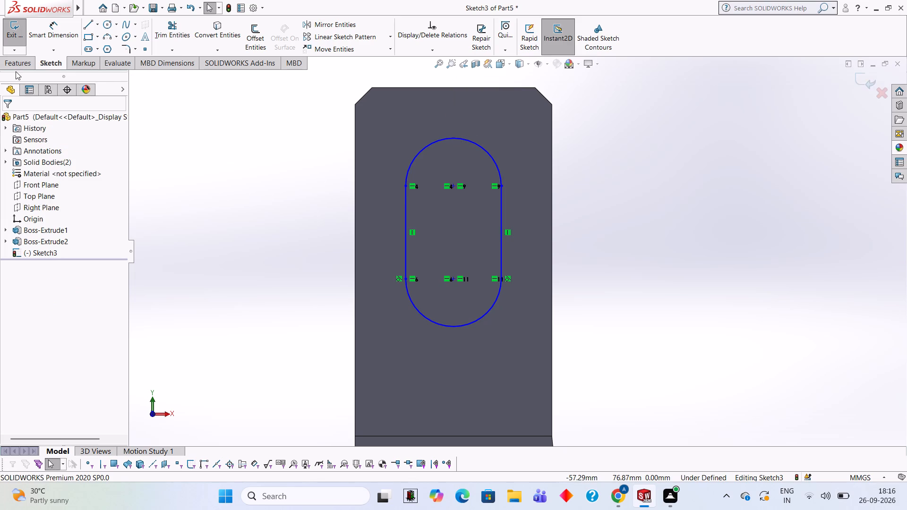
Cut-extrude the slot profile through the upright with a blind depth of 17.5 mm.
{"action": "left_click", "coordinate": [17, 62]}
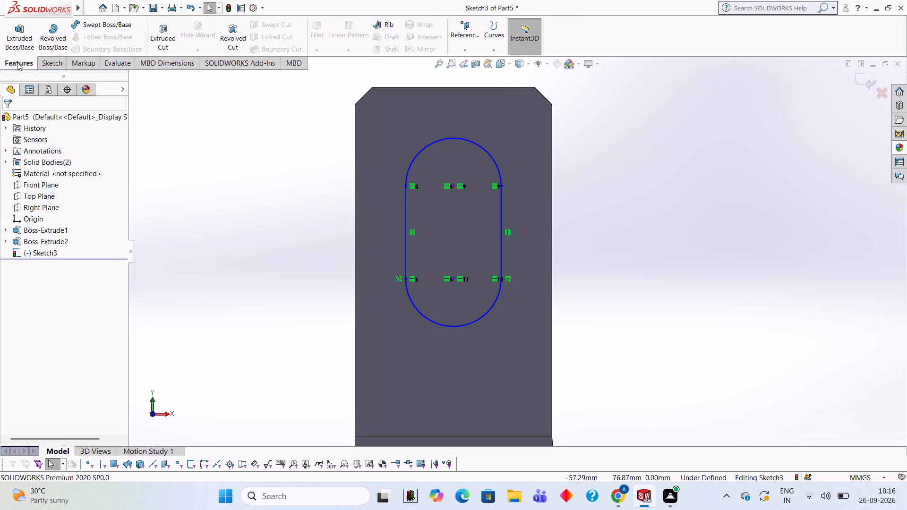
{"action": "left_click", "coordinate": [164, 29]}
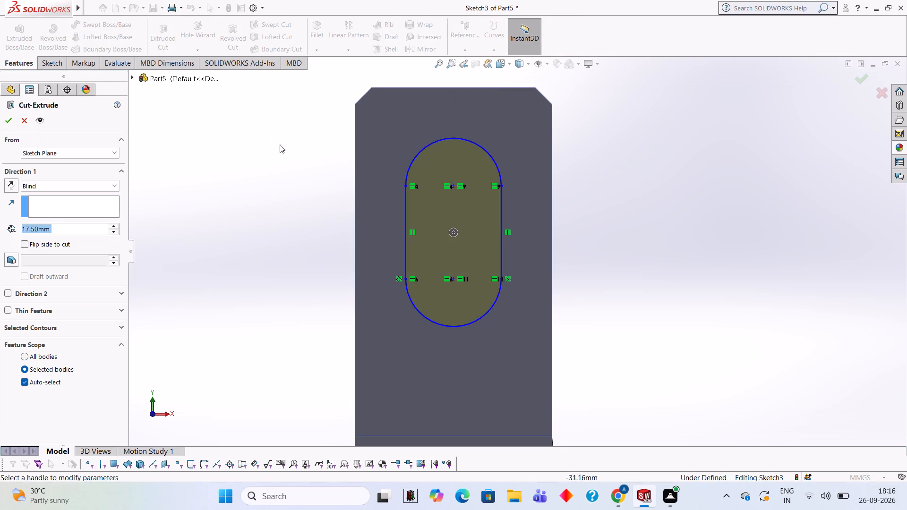
{"action": "middle_click_drag", "start_coordinate": [281, 148], "coordinate": [359, 185]}
{"action": "scroll", "coordinate": [332, 171], "scroll_direction": "up", "scroll_amount": 1}
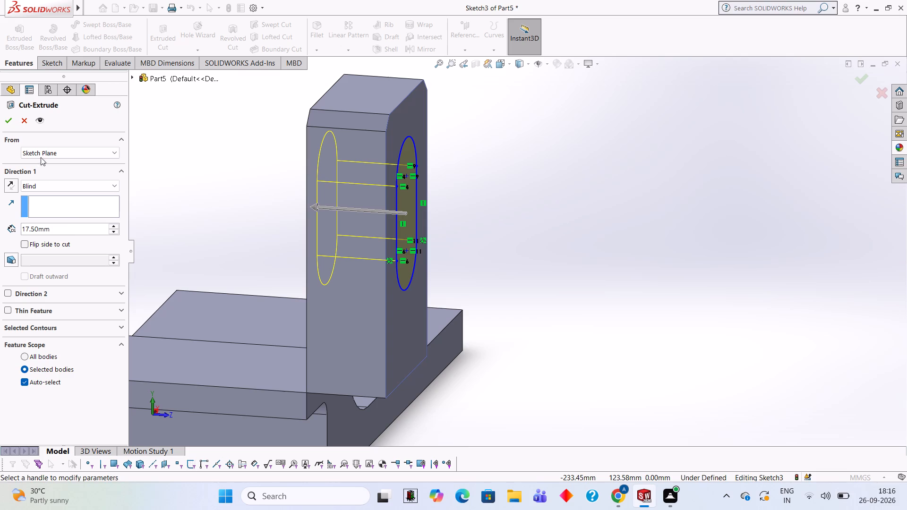
{"action": "left_click", "coordinate": [8, 119]}
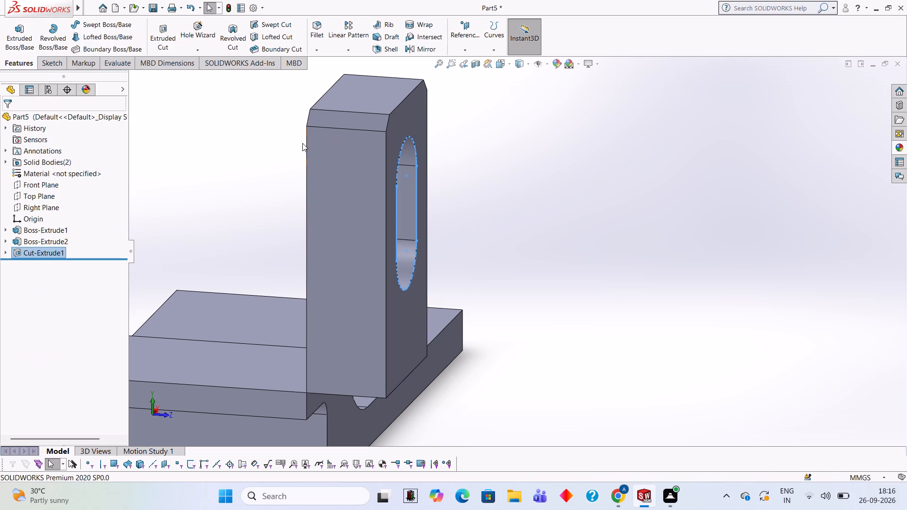
Examine the slotted upright and the stepped base from several sides.
{"action": "left_click", "coordinate": [444, 148]}
{"action": "middle_click_drag", "start_coordinate": [444, 148], "coordinate": [424, 139]}
{"action": "scroll", "coordinate": [424, 139], "scroll_direction": "up", "scroll_amount": 2}
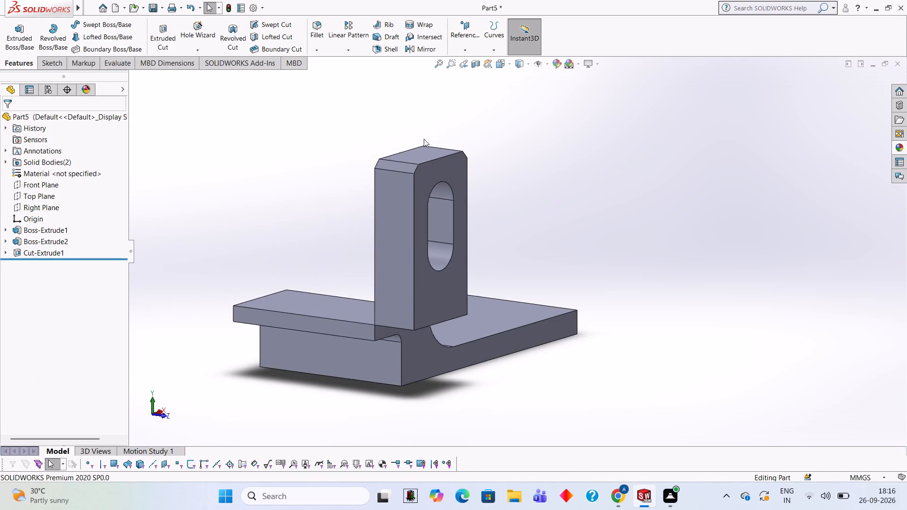
{"action": "scroll", "coordinate": [424, 139], "scroll_direction": "up", "scroll_amount": 1}
{"action": "middle_click_drag", "start_coordinate": [546, 177], "coordinate": [481, 144]}
{"action": "scroll", "coordinate": [481, 144], "scroll_direction": "up", "scroll_amount": 2}
{"action": "middle_click_drag", "start_coordinate": [467, 137], "coordinate": [430, 137]}
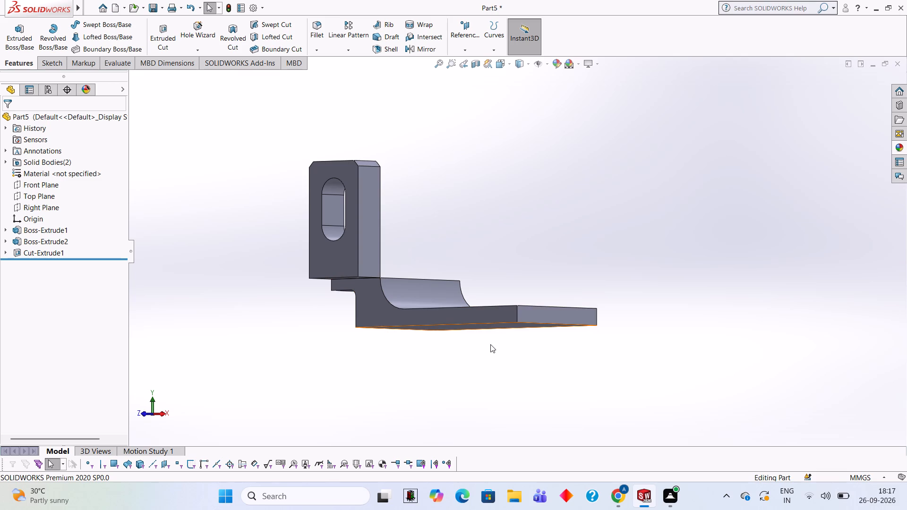
{"action": "middle_click_drag", "start_coordinate": [506, 240], "coordinate": [510, 240]}
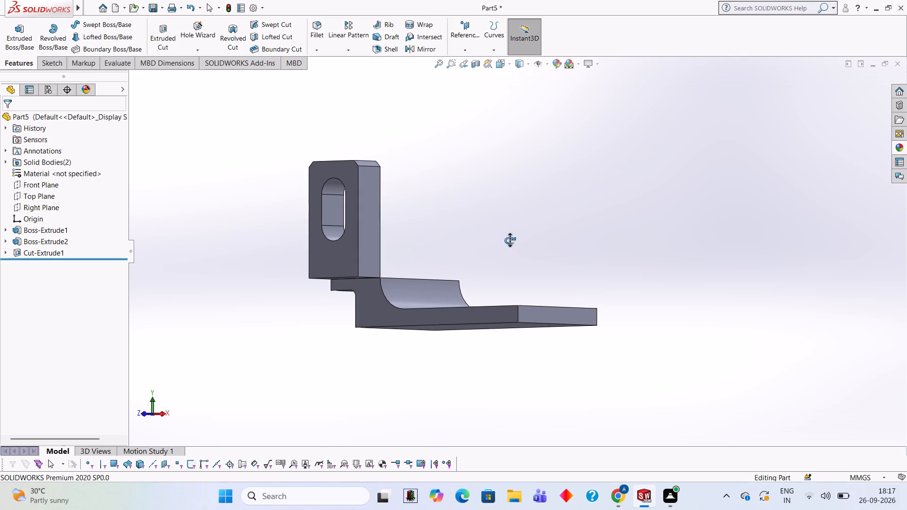
{"action": "middle_click_drag", "start_coordinate": [510, 240], "coordinate": [530, 250]}
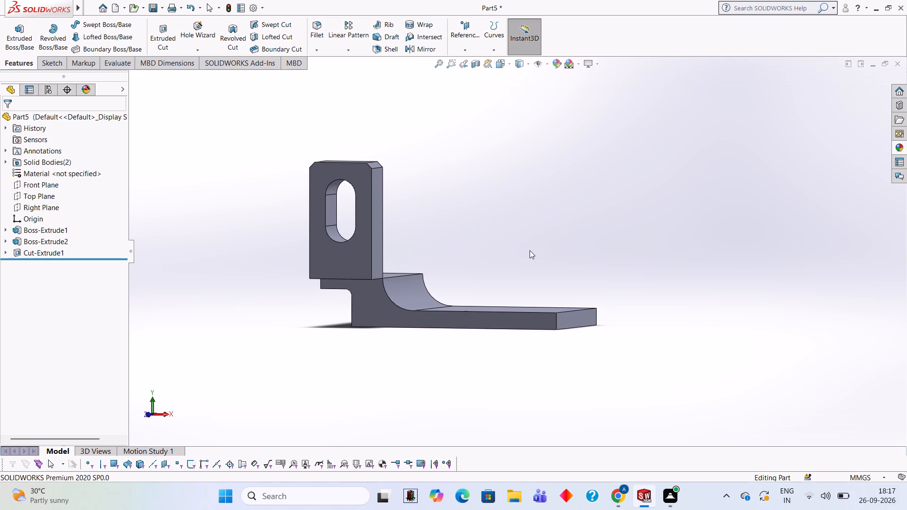
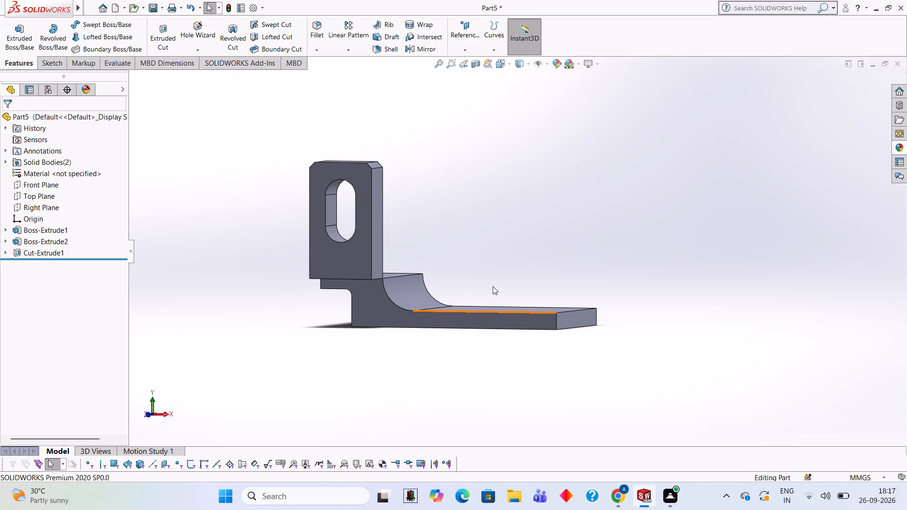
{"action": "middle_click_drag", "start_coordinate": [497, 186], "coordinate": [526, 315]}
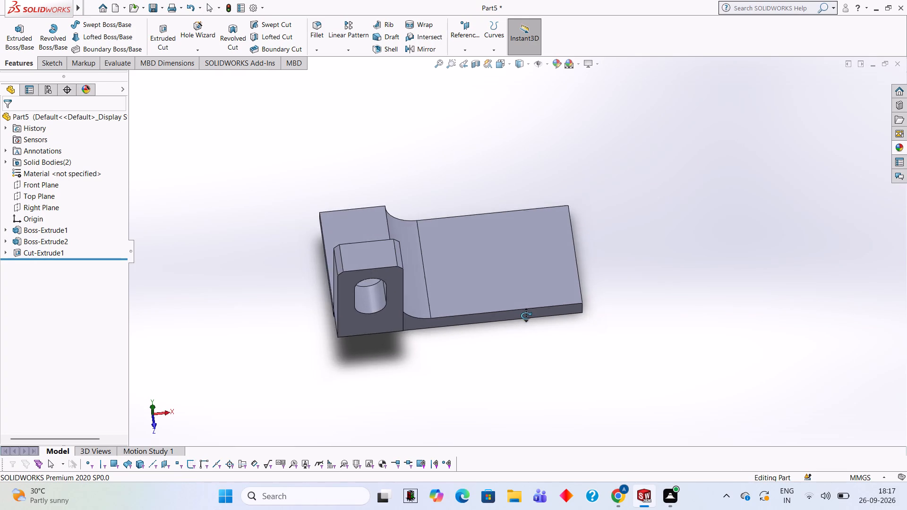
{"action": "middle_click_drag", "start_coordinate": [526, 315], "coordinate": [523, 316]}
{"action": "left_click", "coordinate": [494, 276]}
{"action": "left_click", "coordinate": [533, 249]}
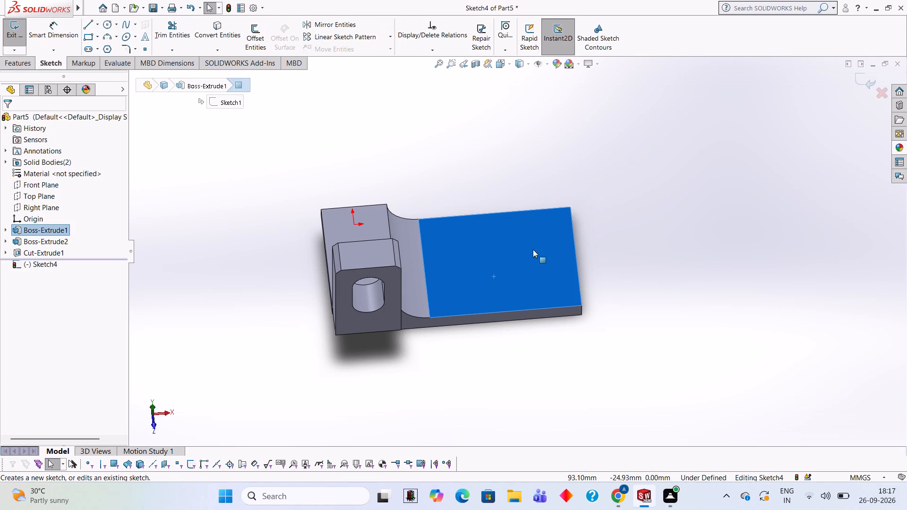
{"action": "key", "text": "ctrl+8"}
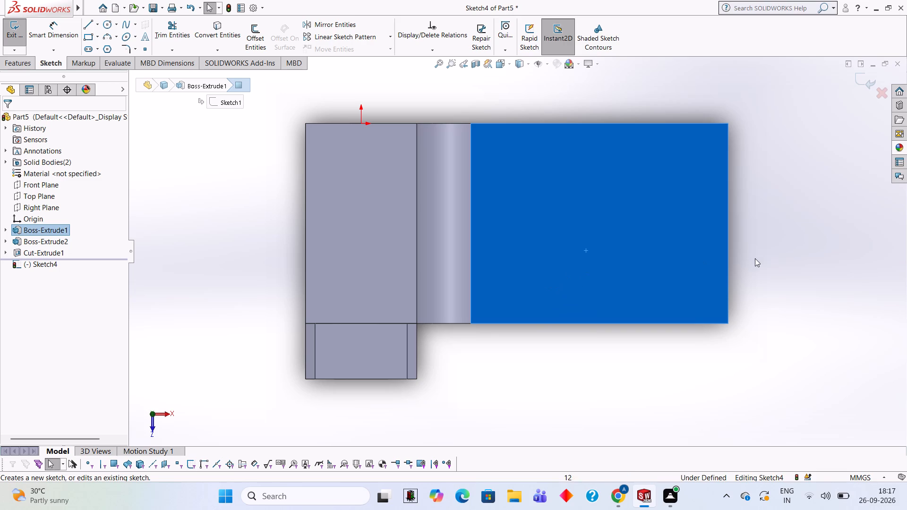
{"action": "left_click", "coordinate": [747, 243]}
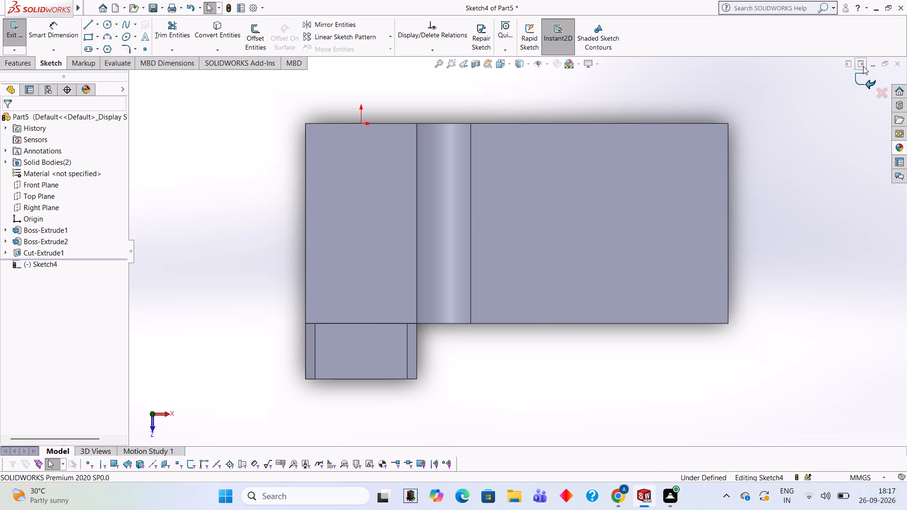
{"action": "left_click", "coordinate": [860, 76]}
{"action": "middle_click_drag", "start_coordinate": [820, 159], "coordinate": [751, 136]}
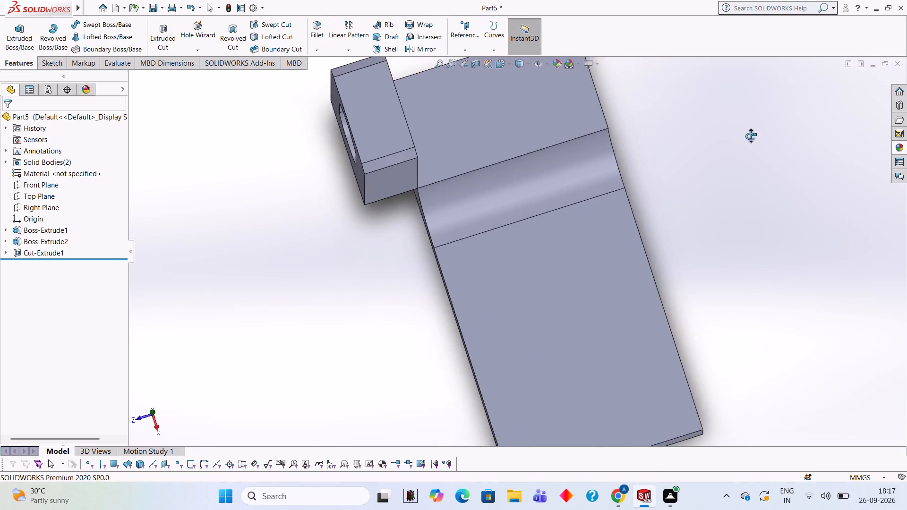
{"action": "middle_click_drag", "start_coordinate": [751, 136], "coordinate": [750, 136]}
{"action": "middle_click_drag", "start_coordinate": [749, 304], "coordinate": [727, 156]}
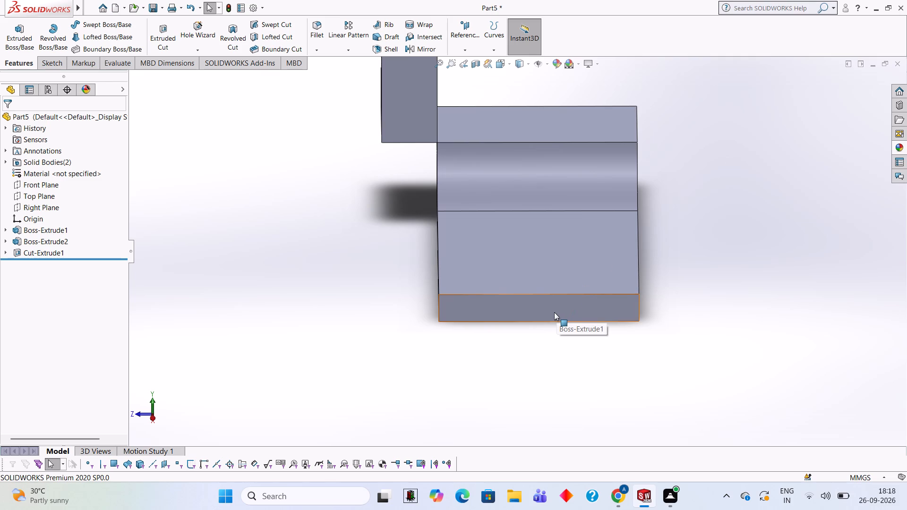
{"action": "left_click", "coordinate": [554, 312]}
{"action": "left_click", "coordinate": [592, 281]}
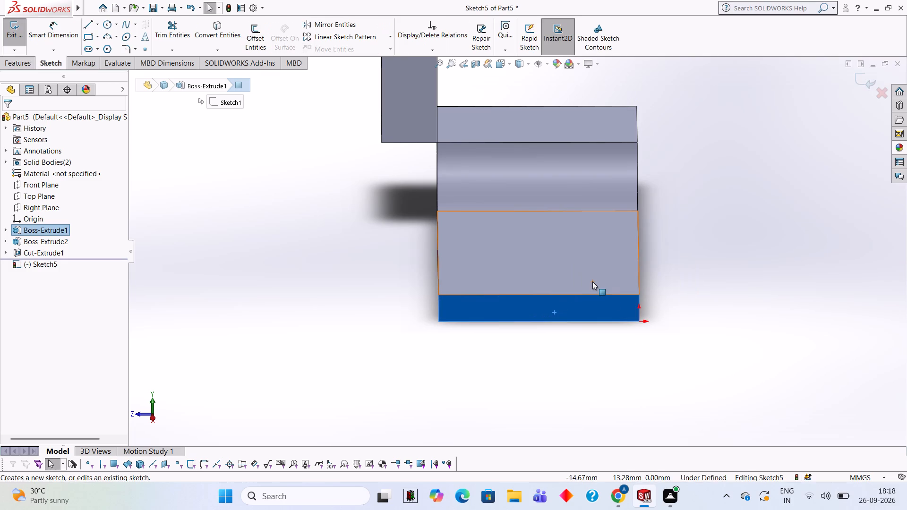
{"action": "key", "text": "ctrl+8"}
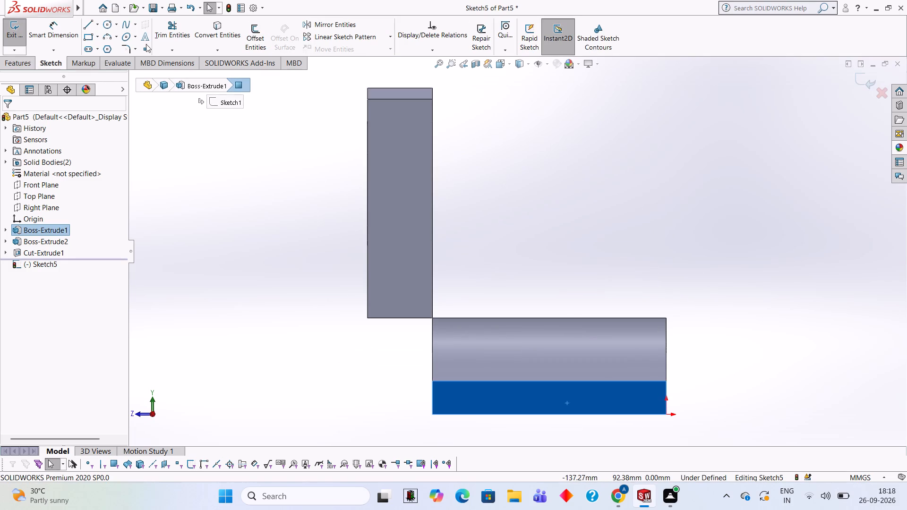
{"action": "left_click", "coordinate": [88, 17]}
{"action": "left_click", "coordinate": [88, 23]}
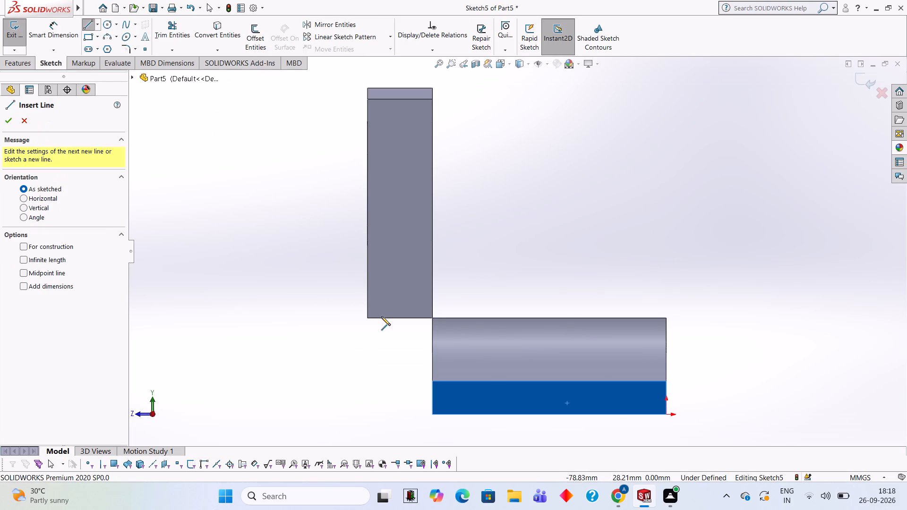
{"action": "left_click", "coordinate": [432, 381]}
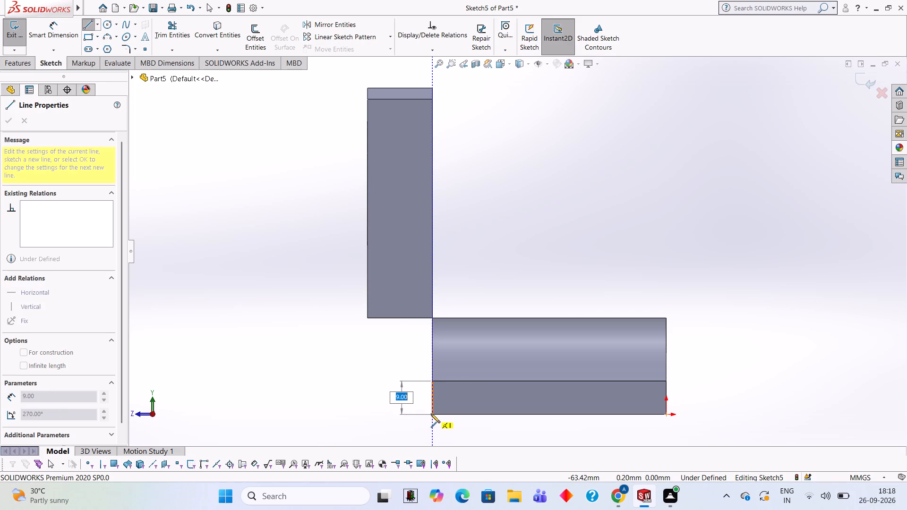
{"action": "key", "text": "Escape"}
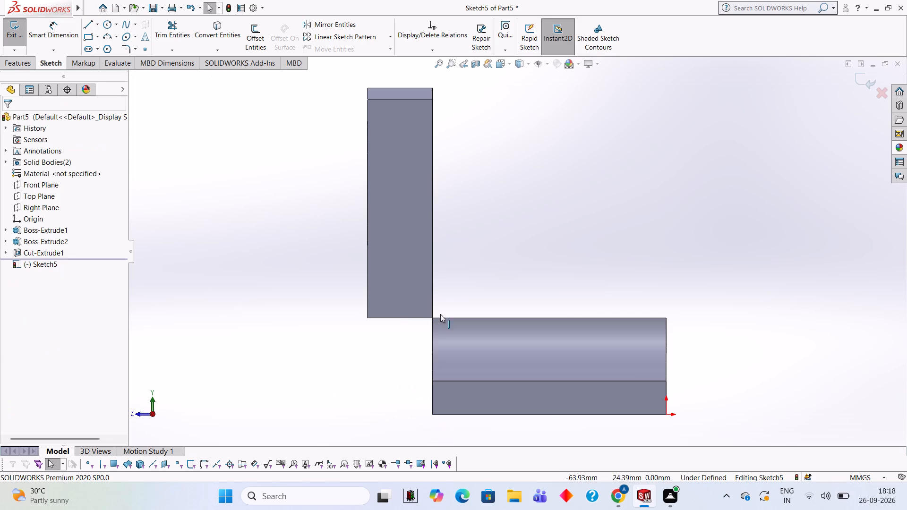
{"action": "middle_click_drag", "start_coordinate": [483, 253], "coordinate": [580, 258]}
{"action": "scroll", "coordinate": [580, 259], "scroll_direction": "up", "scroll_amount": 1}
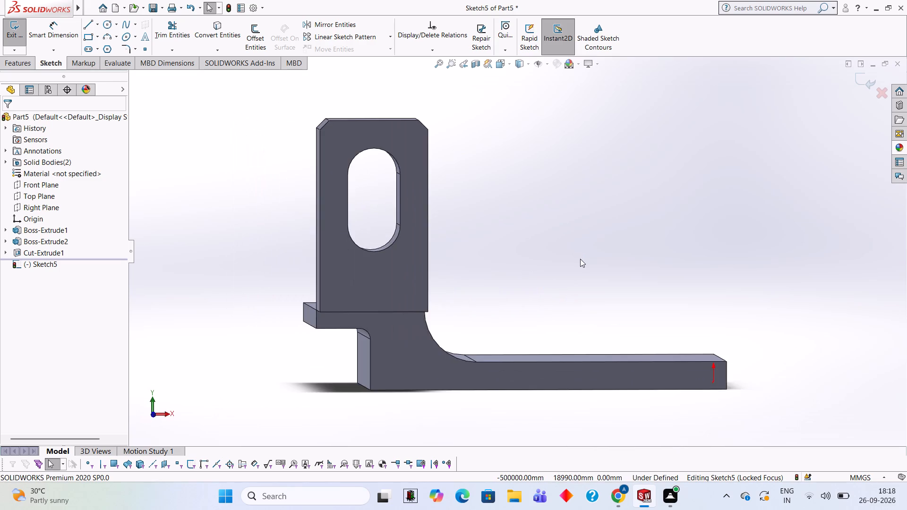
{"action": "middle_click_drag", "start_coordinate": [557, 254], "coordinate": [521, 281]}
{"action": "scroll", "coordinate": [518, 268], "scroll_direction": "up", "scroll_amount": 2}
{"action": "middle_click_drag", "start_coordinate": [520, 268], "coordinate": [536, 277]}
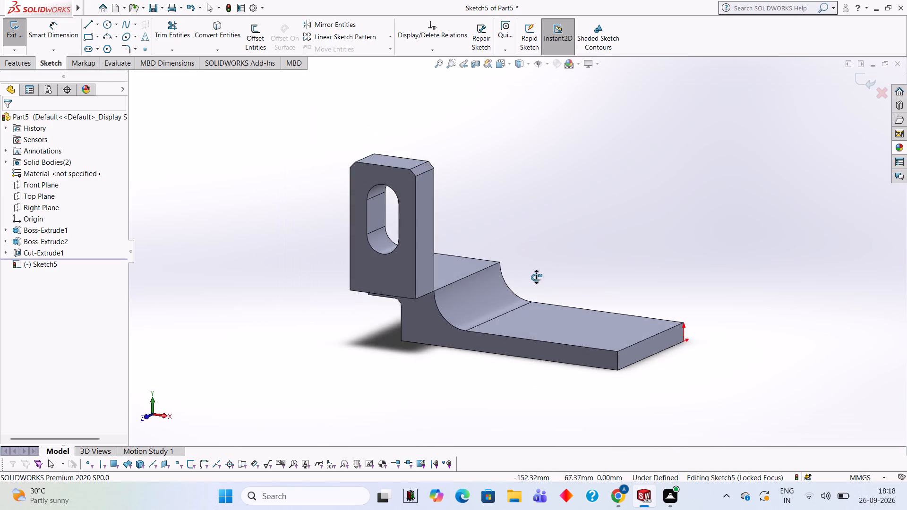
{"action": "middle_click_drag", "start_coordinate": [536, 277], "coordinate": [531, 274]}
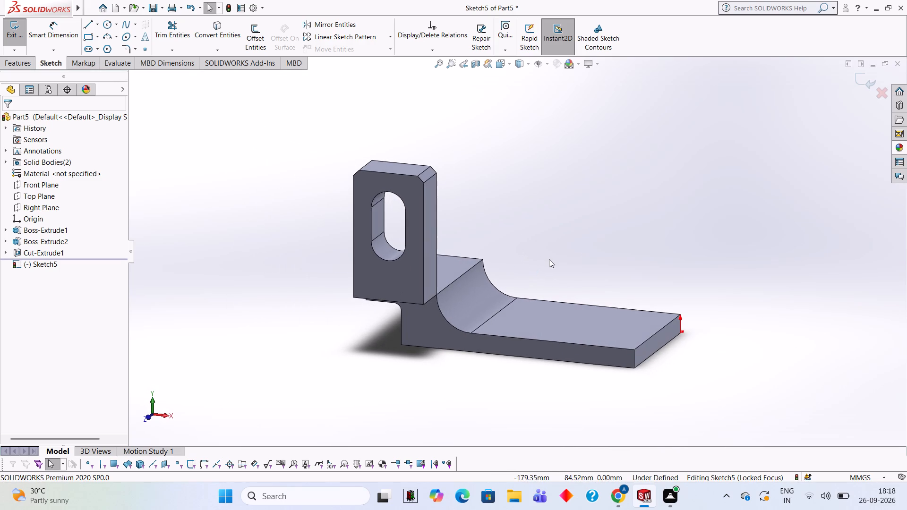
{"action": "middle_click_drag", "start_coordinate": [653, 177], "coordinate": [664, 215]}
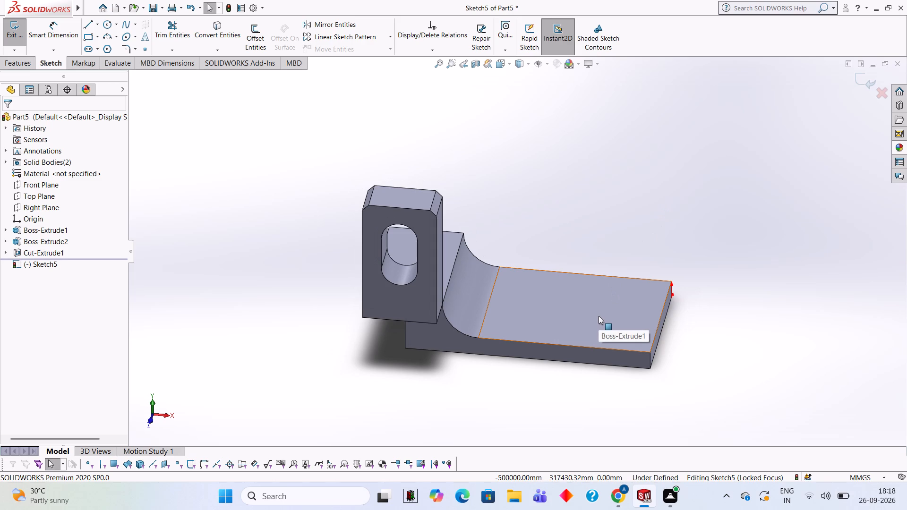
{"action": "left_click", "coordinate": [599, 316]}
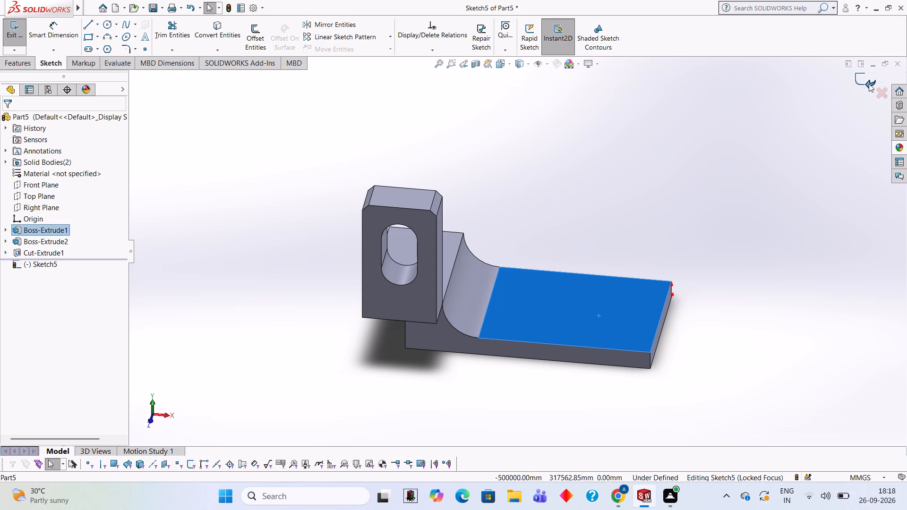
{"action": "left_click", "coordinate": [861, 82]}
On the base's lower top face, sketch a 19 mm line along the back edge from the free-end corner, followed by a perpendicular 31 mm line (17+14).
{"action": "left_click", "coordinate": [597, 306]}
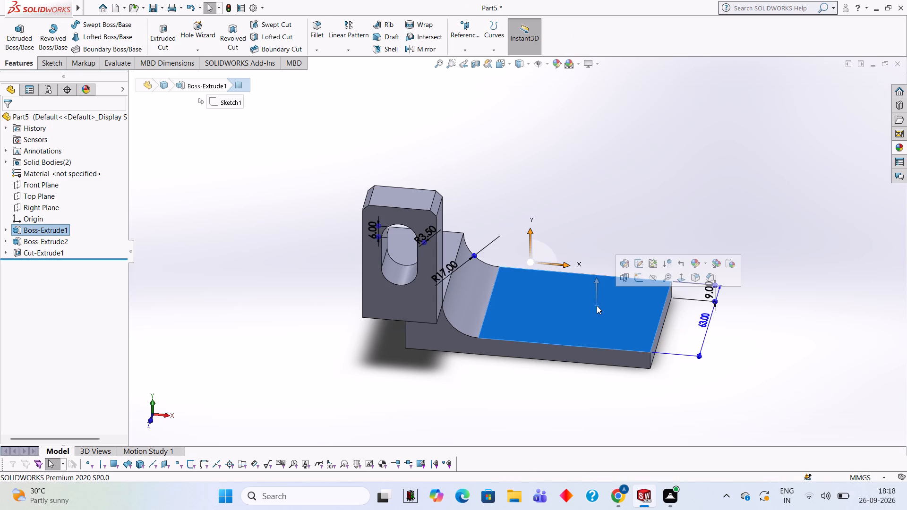
{"action": "left_click", "coordinate": [635, 280]}
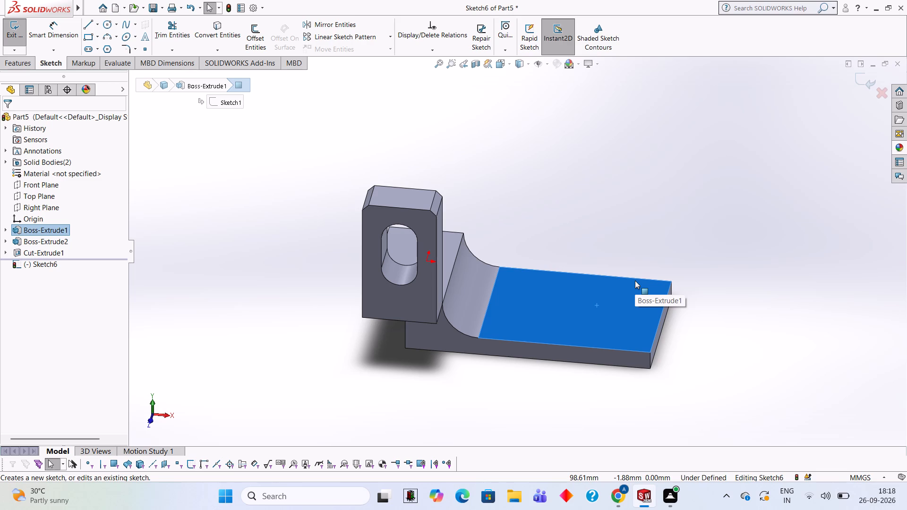
{"action": "key", "text": "ctrl+8"}
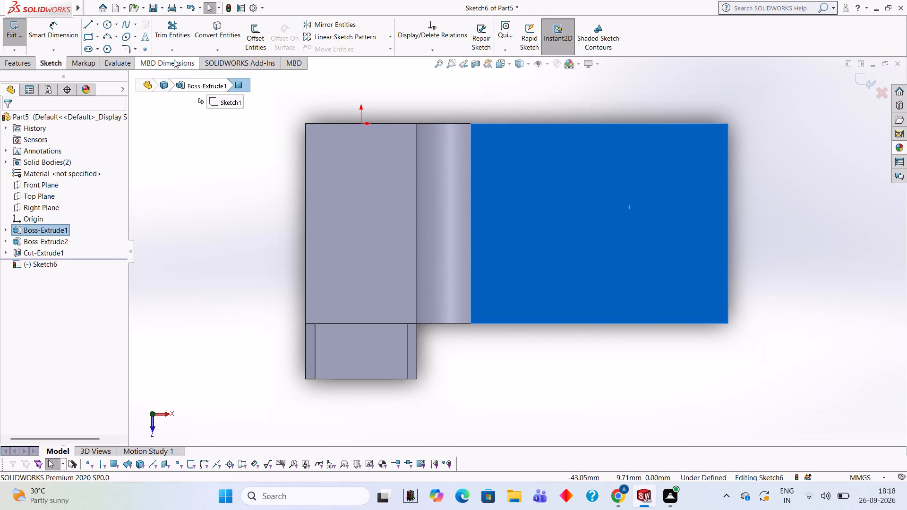
{"action": "left_click", "coordinate": [87, 25]}
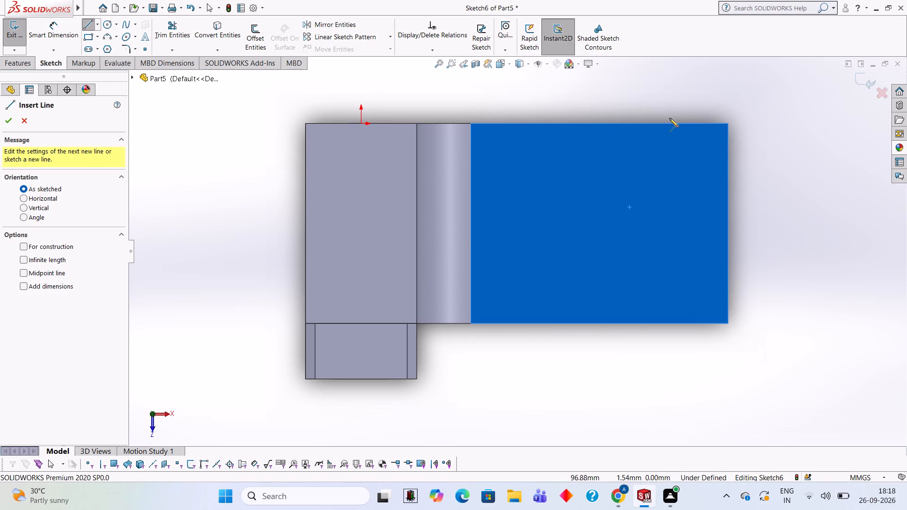
{"action": "left_click", "coordinate": [727, 124]}
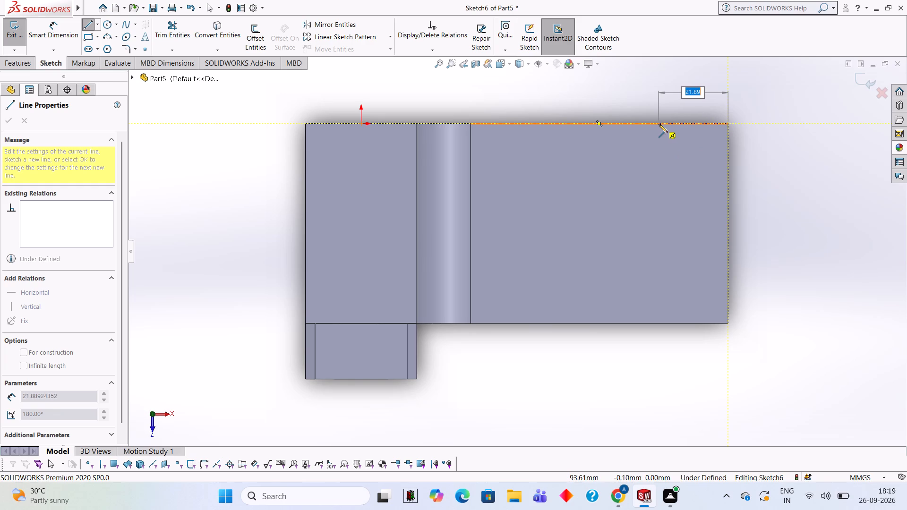
{"action": "type", "text": "19"}
{"action": "key", "text": "Return"}
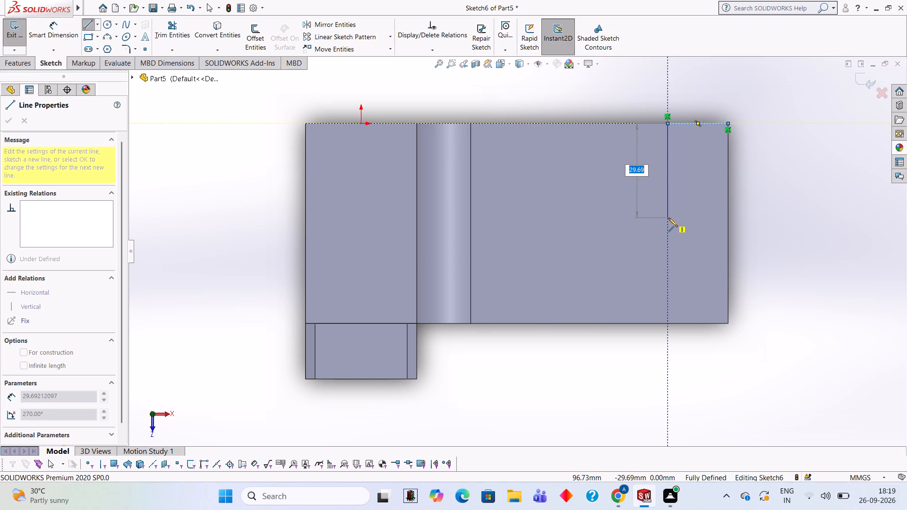
{"action": "type", "text": "17+14"}
{"action": "key", "text": "Return"}
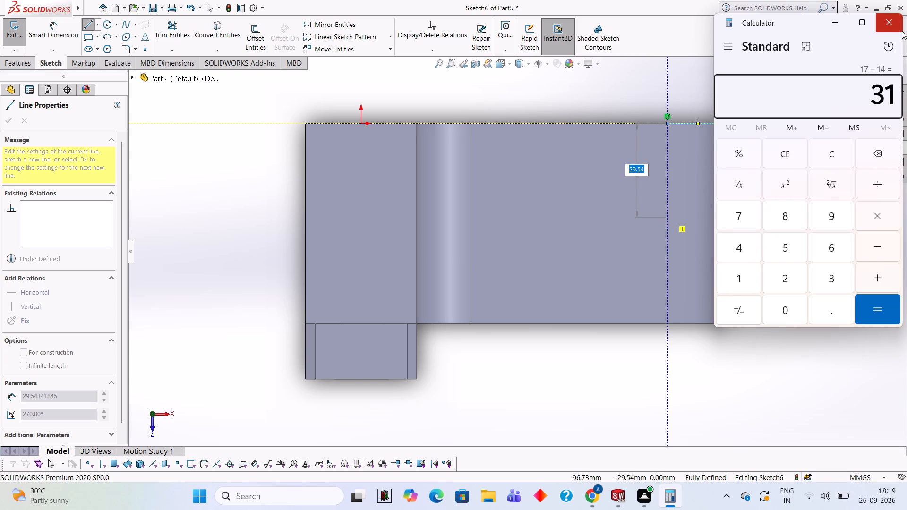
{"action": "left_click", "coordinate": [894, 17]}
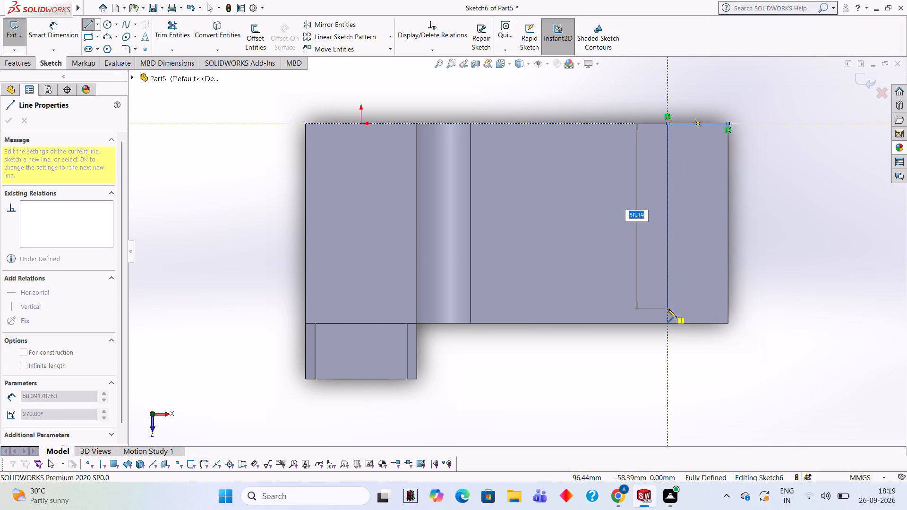
{"action": "type", "text": "31"}
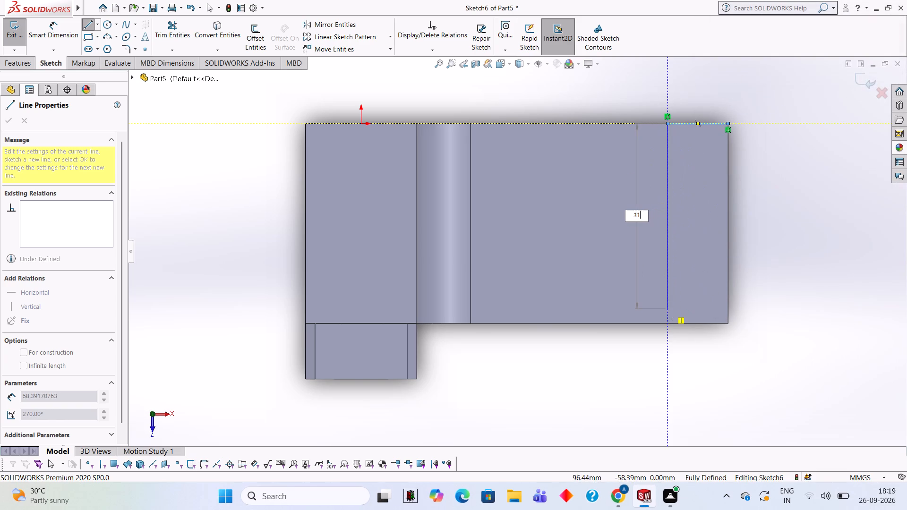
{"action": "key", "text": "Return"}
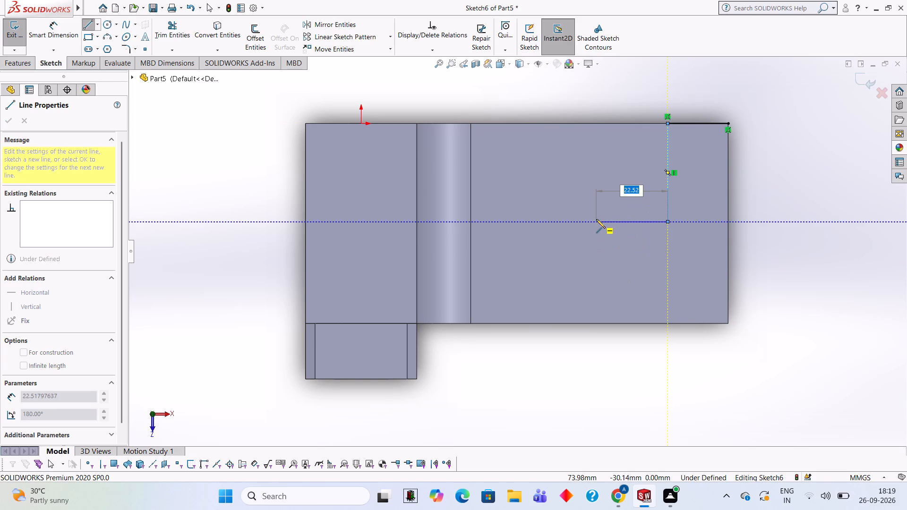
Continue the profile with a 14 mm line (33-19) toward the curved step and a 14 mm line toward the front edge.
{"action": "type", "text": "33-19"}
{"action": "key", "text": "Return"}
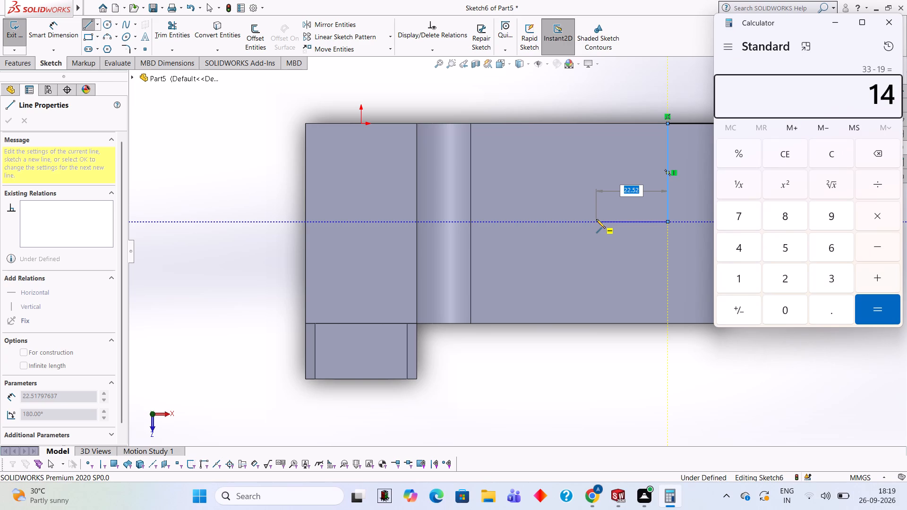
{"action": "left_click", "coordinate": [888, 20]}
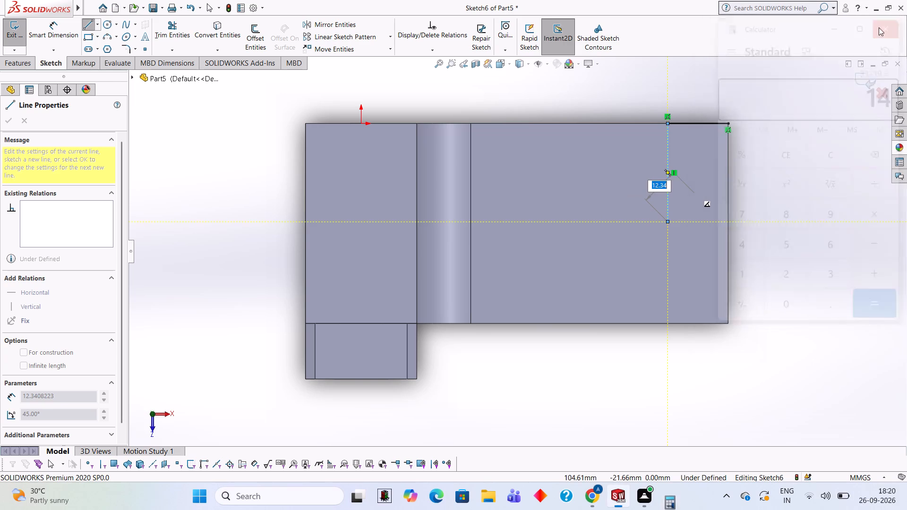
{"action": "type", "text": "14"}
{"action": "key", "text": "Return"}
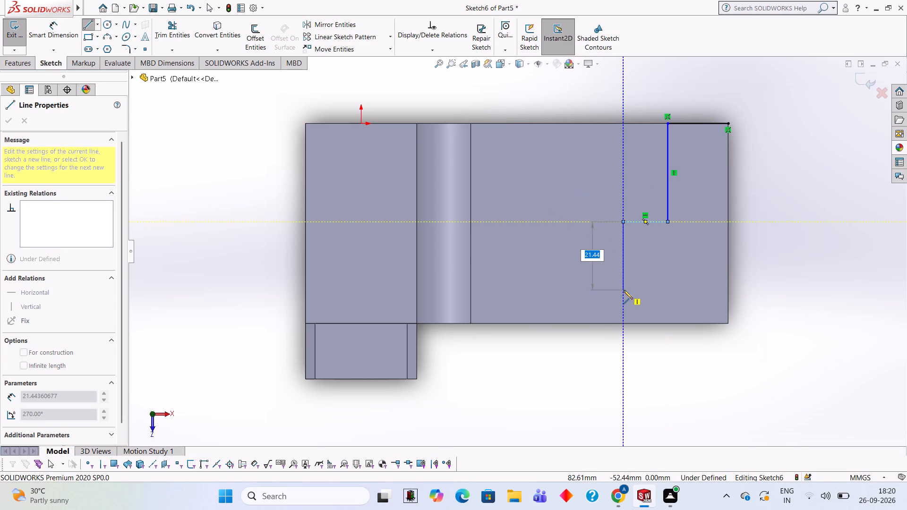
{"action": "type", "text": "14"}
{"action": "key", "text": "Return"}
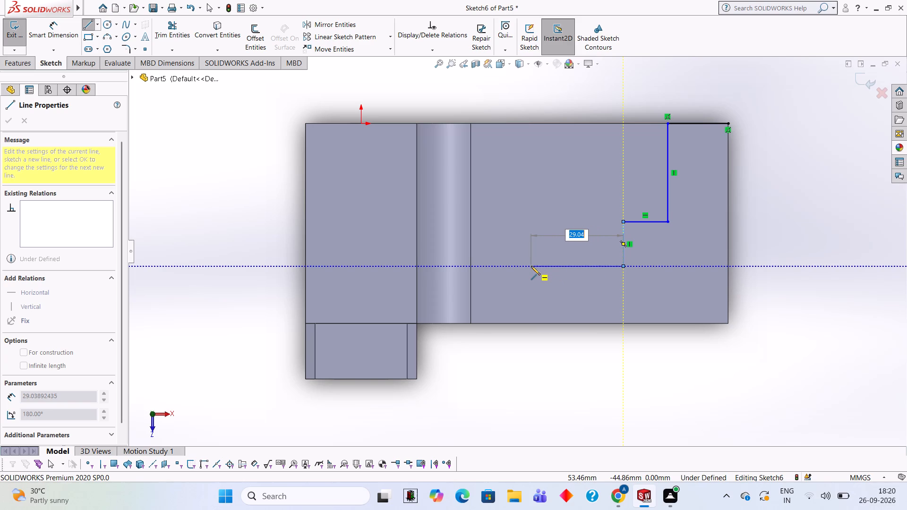
Extend the profile 48 mm to the curved step's lower edge and draw a 14 mm line back along that edge.
{"action": "type", "text": "48"}
{"action": "key", "text": "Return"}
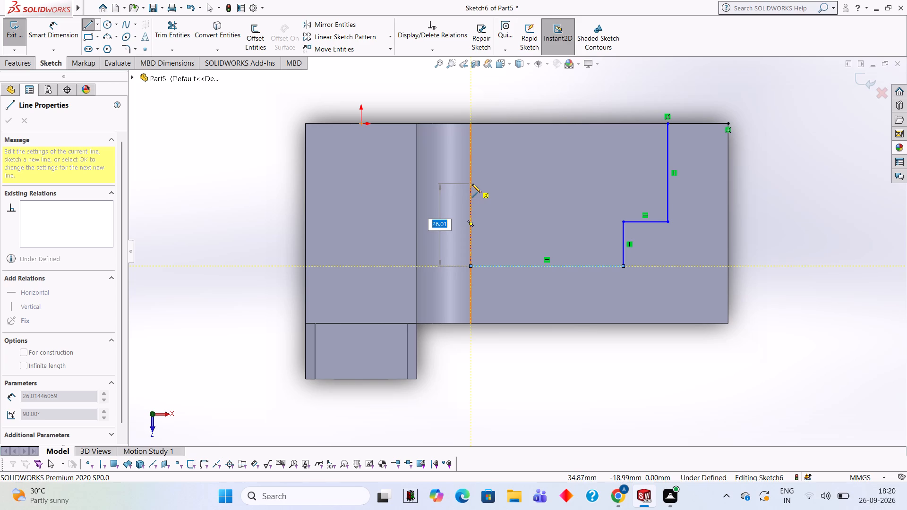
{"action": "type", "text": "14"}
{"action": "key", "text": "Return"}
{"action": "key", "text": "Return"}
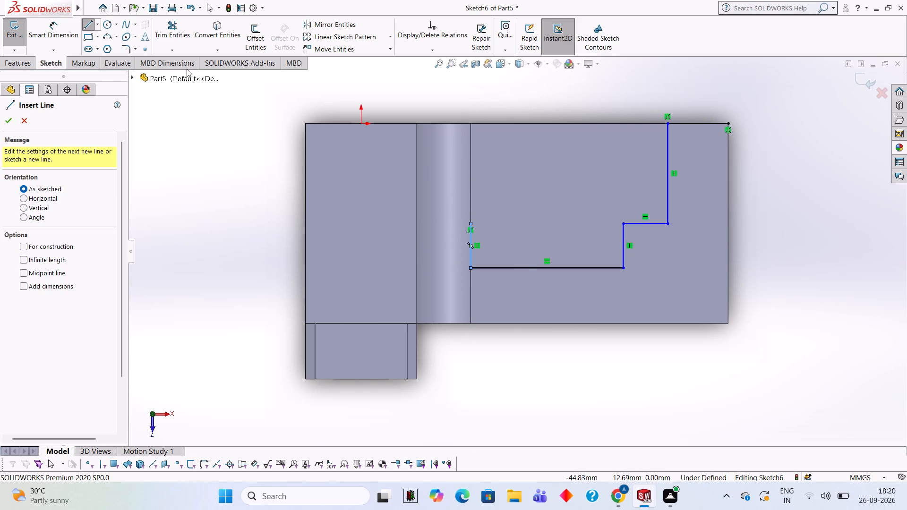
{"action": "left_click", "coordinate": [470, 222]}
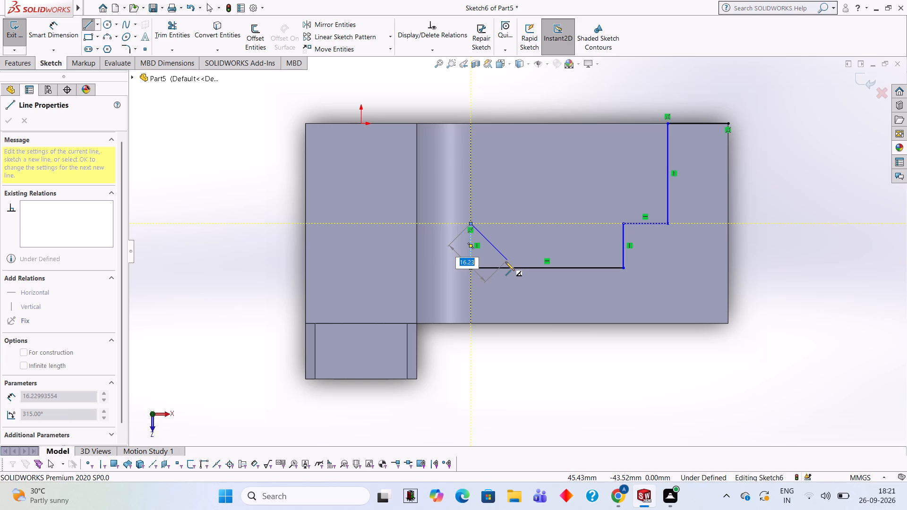
{"action": "key", "text": "Escape"}
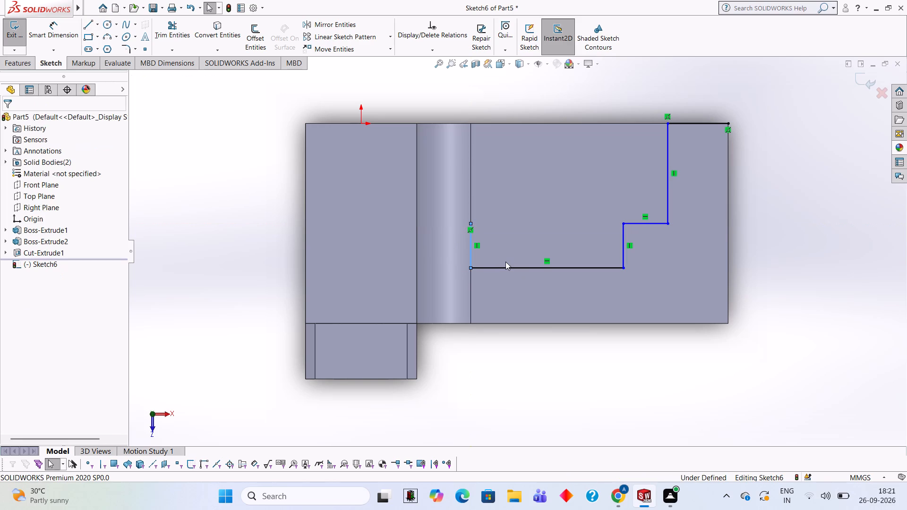
Undo all the lines of the stepped profile, back to an empty sketch on the lower top face.
{"action": "key", "text": "ctrl+z"}
{"action": "key", "text": "ctrl+z"}
{"action": "key", "text": "ctrl+z"}
{"action": "key", "text": "ctrl+z"}
{"action": "key", "text": "ctrl+z"}
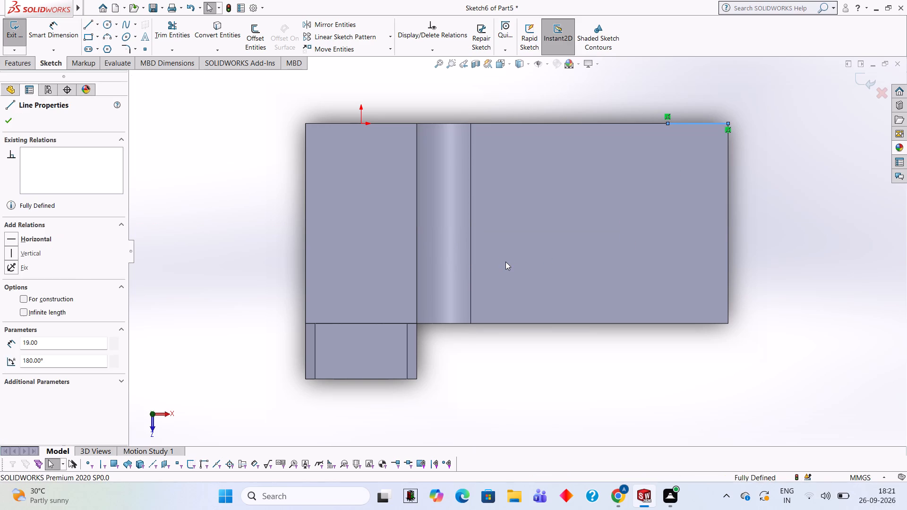
{"action": "key", "text": "ctrl+z"}
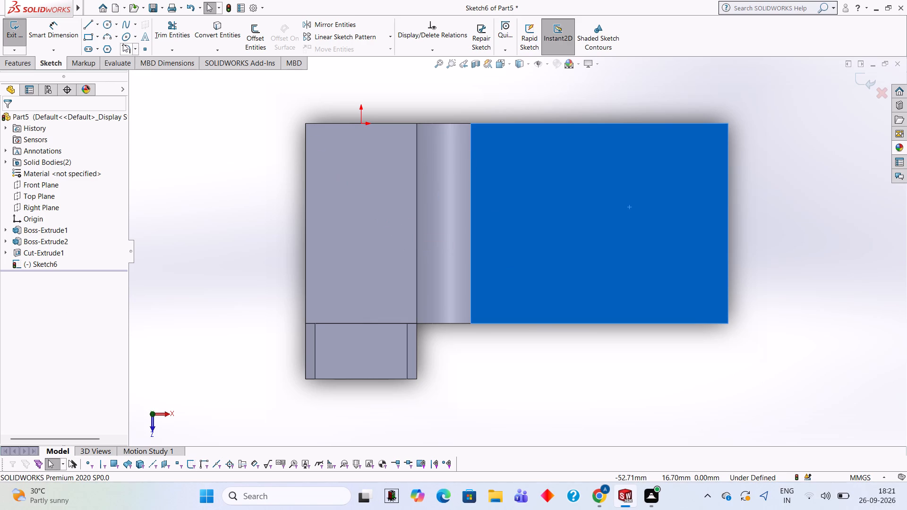
From the back free-end corner, sketch a 17 mm line along the free-end edge and a perpendicular 19 mm line toward the curved step.
{"action": "left_click", "coordinate": [90, 27]}
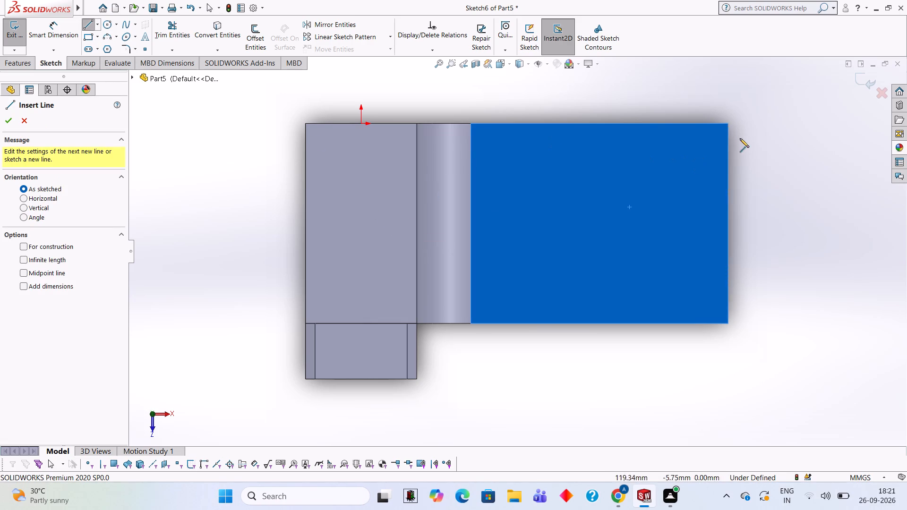
{"action": "left_click", "coordinate": [730, 125]}
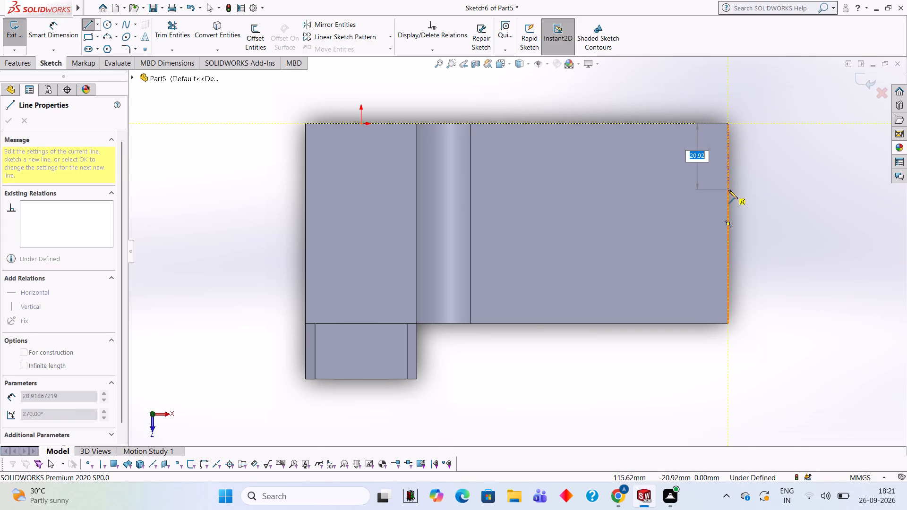
{"action": "type", "text": "17"}
{"action": "key", "text": "Return"}
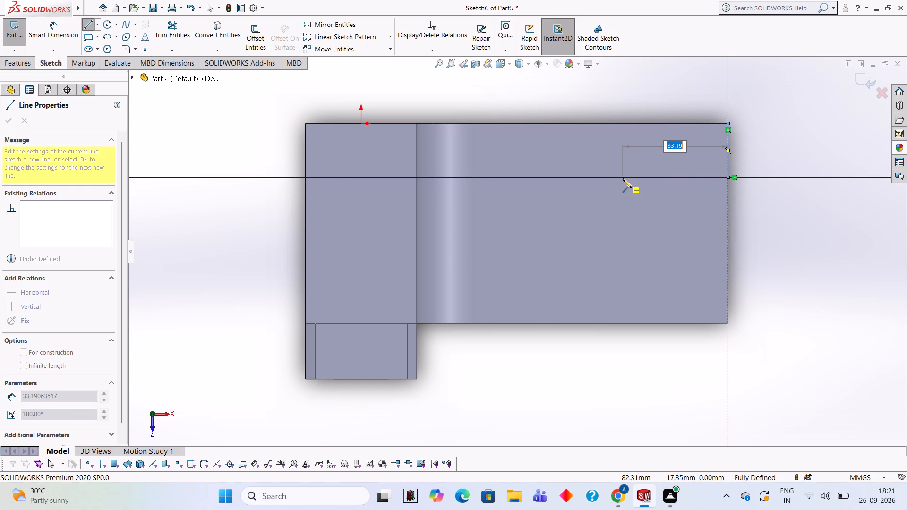
{"action": "key", "text": "1"}
{"action": "key", "text": "9"}
{"action": "key", "text": "Return"}
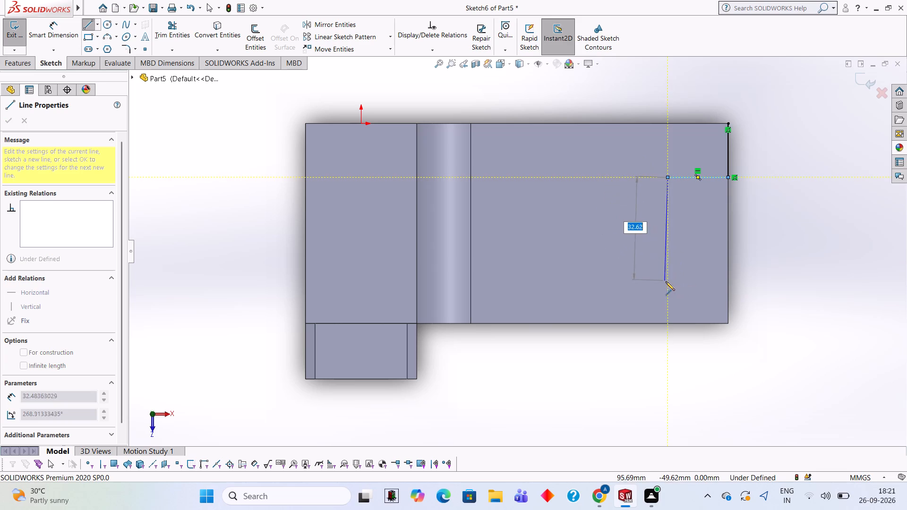
Continue the profile with 14 mm toward the front edge, 14 mm toward the curved step, and 14 mm toward the front edge.
{"action": "type", "text": "14"}
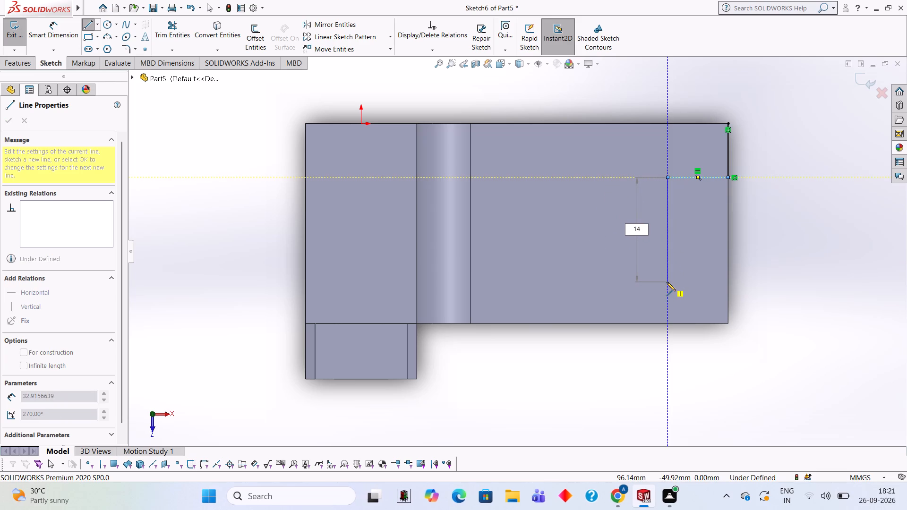
{"action": "key", "text": "Return"}
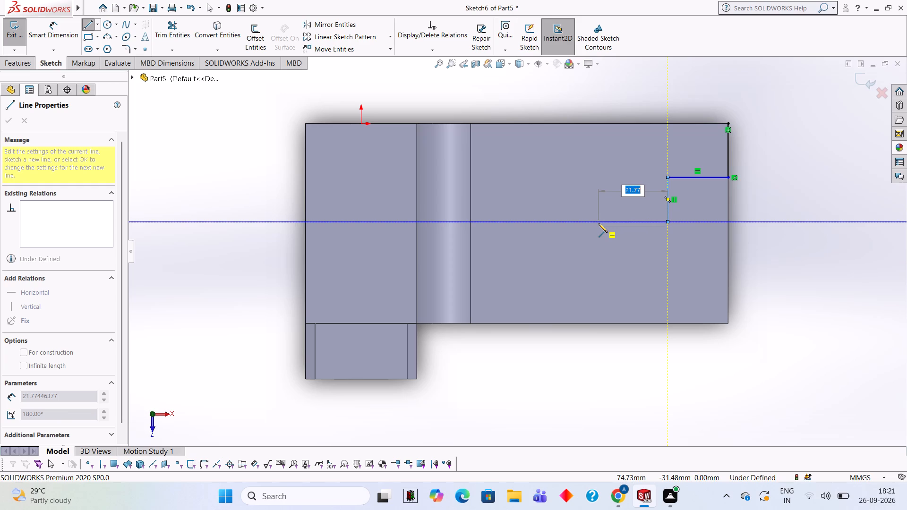
{"action": "type", "text": "14"}
{"action": "key", "text": "Return"}
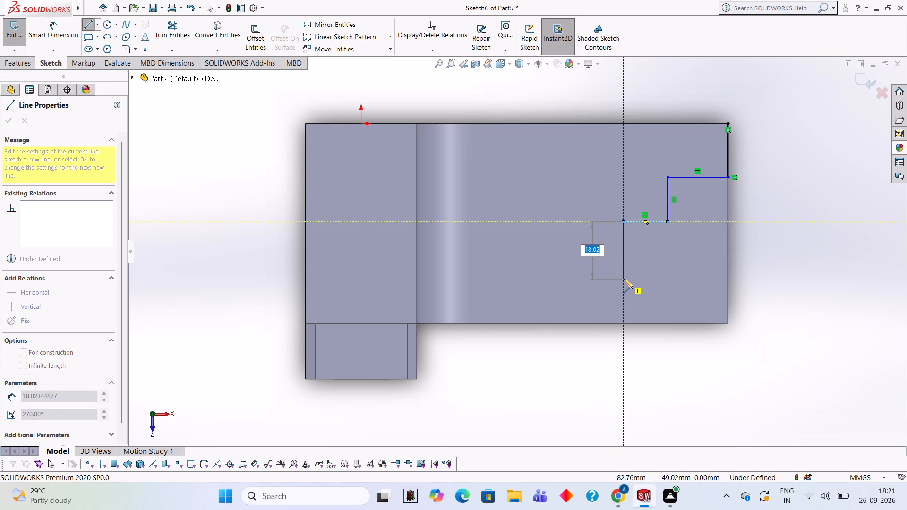
{"action": "type", "text": "14"}
{"action": "key", "text": "Return"}
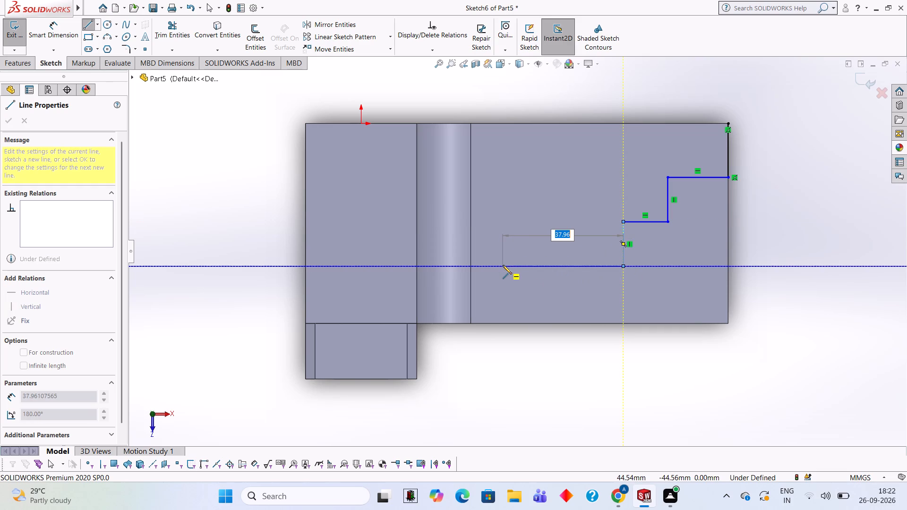
Extend the profile 48 mm to the curved step's lower edge and draw a 14 mm line back along that edge.
{"action": "type", "text": "48"}
{"action": "key", "text": "Return"}
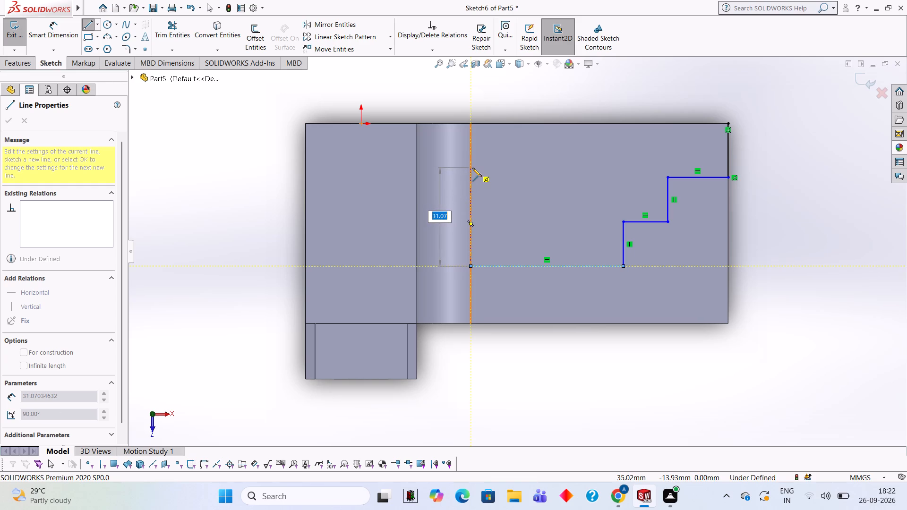
{"action": "type", "text": "14"}
{"action": "key", "text": "Return"}
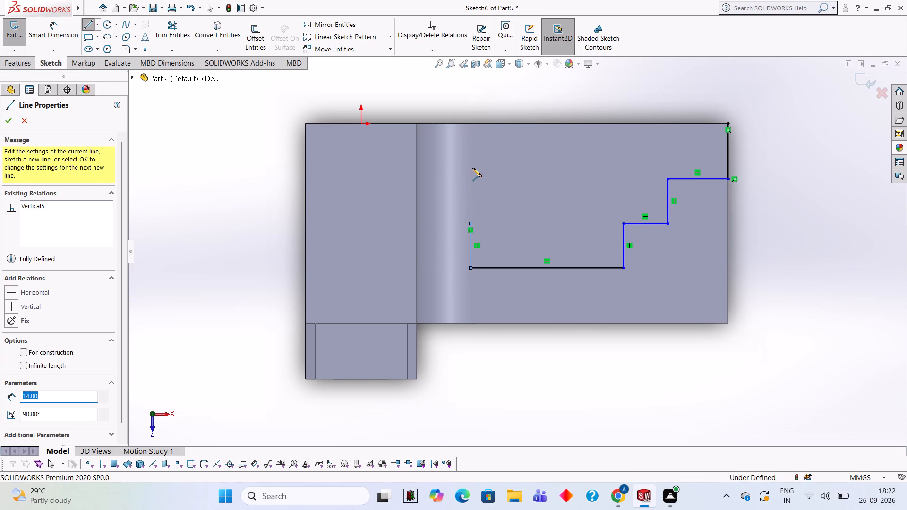
{"action": "key", "text": "Escape"}
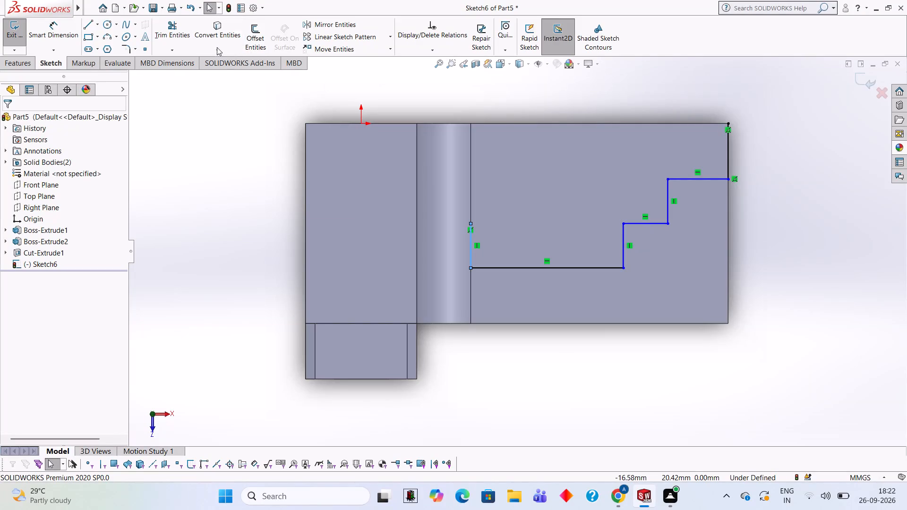
Trim away the 19 mm line that joins the profile to the free-end edge.
{"action": "left_click", "coordinate": [186, 32]}
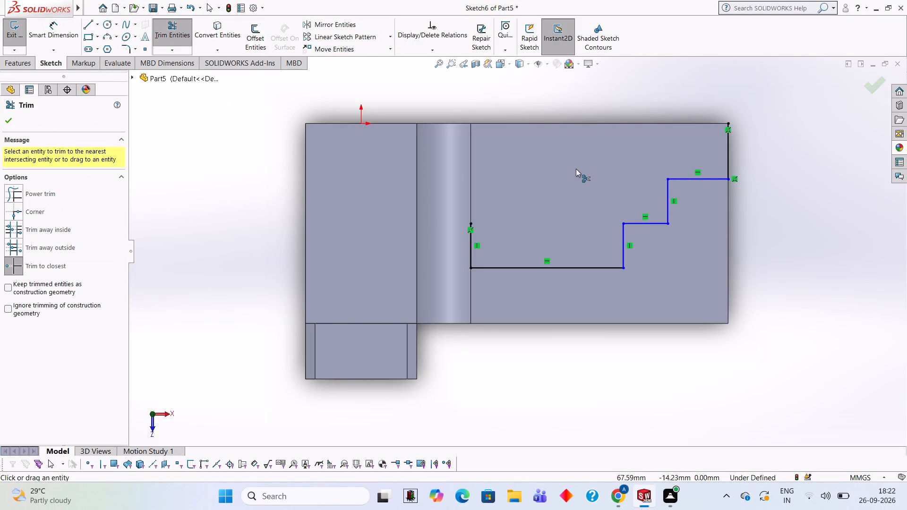
{"action": "left_click", "coordinate": [691, 178]}
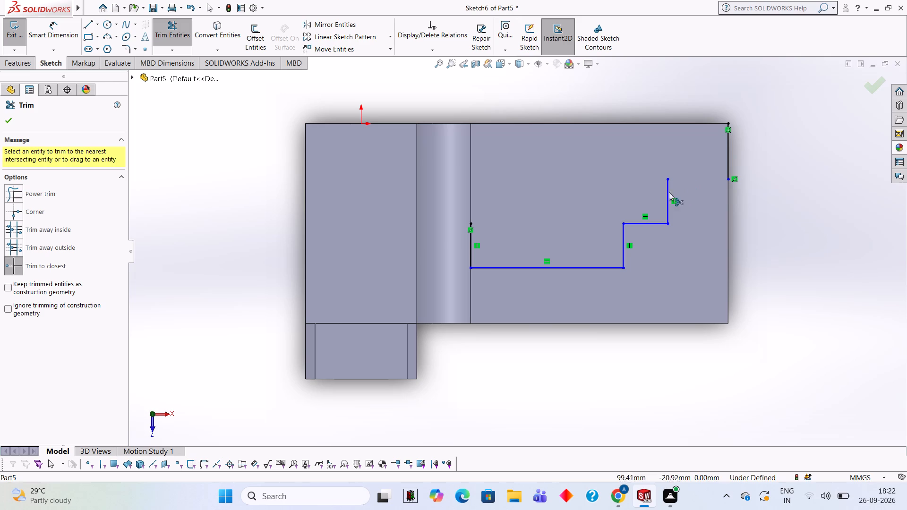
Close the profile from its open free-end corner with a 48 mm line toward the curved step and two perpendicular 14 mm lines.
{"action": "left_click", "coordinate": [92, 22]}
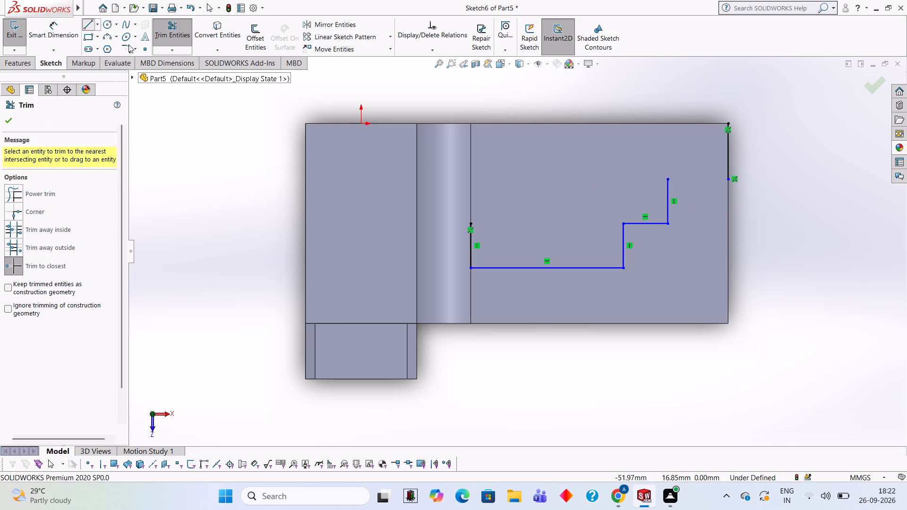
{"action": "left_click", "coordinate": [668, 178]}
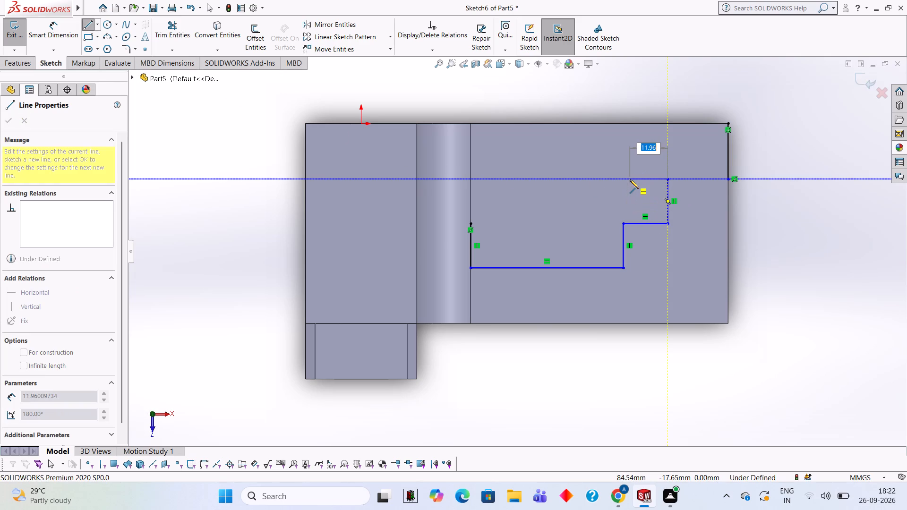
{"action": "type", "text": "48"}
{"action": "key", "text": "Return"}
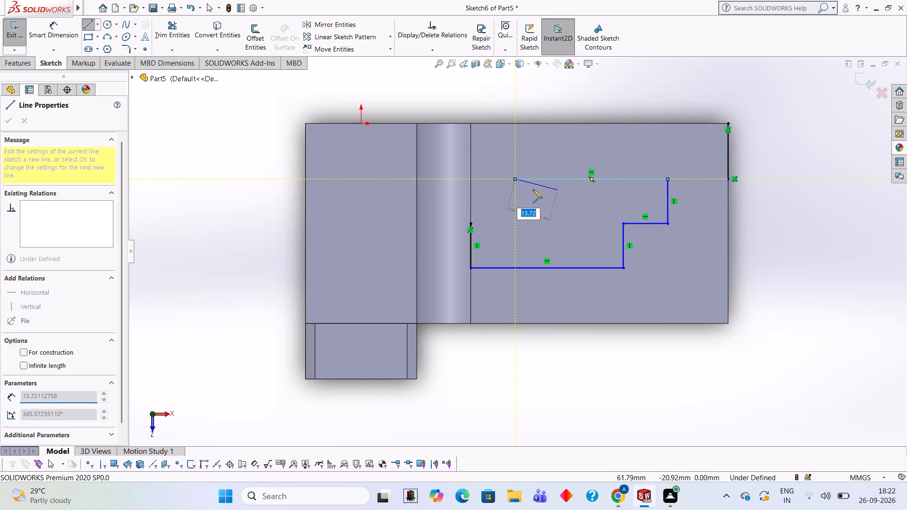
{"action": "left_click", "coordinate": [514, 221]}
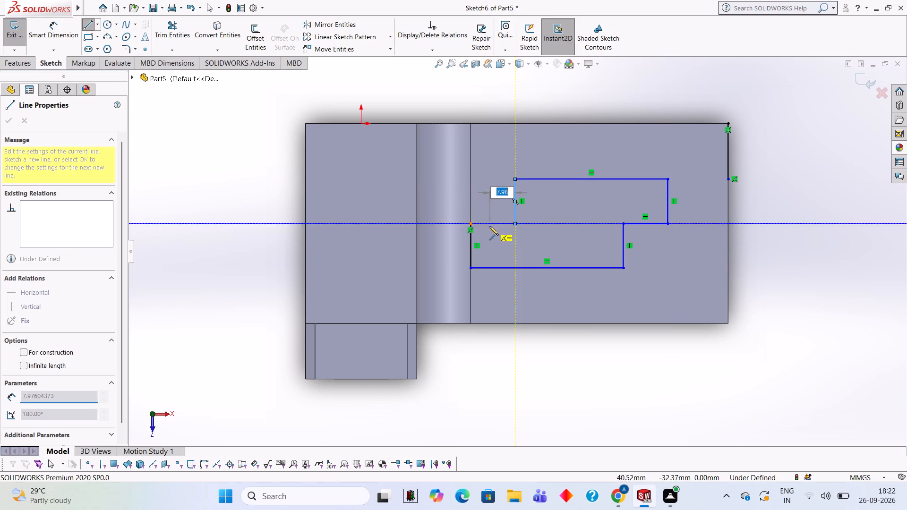
{"action": "left_click", "coordinate": [469, 223]}
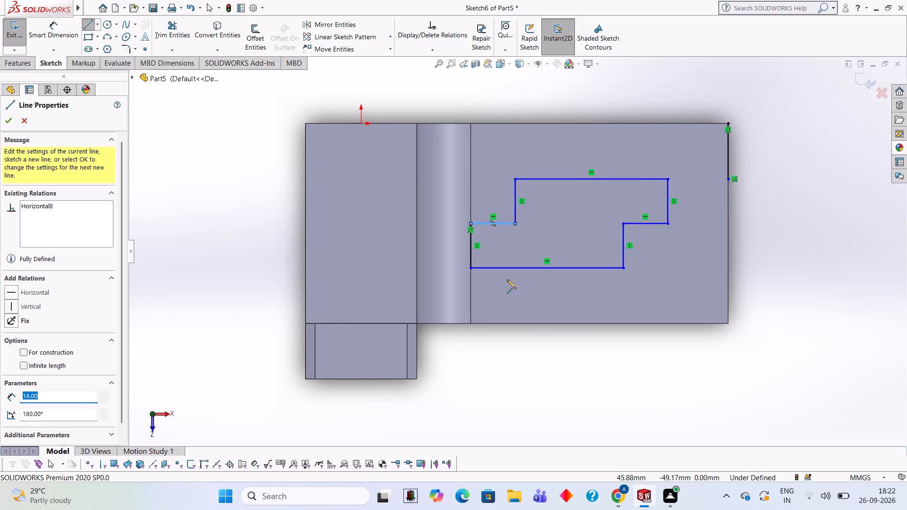
{"action": "key", "text": "Escape"}
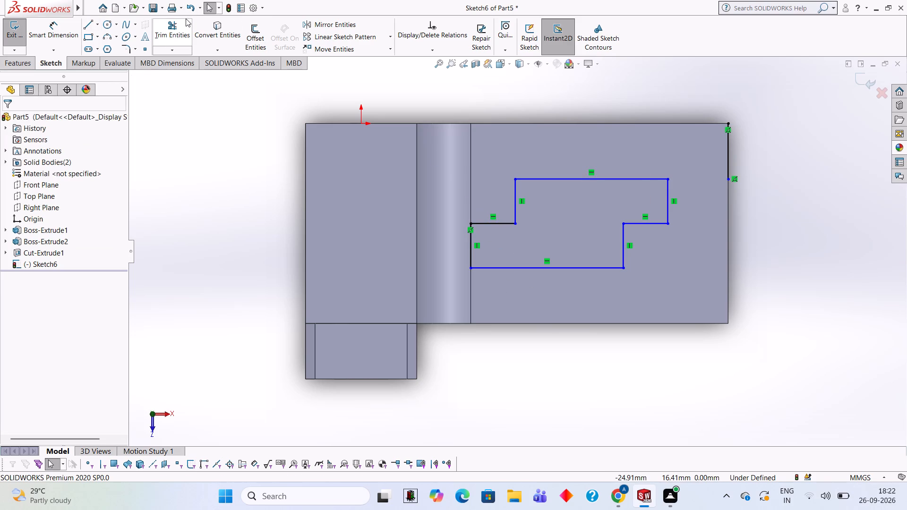
Trim away the leftover 17 mm line on the base's free-end edge.
{"action": "left_click", "coordinate": [186, 18]}
{"action": "left_click", "coordinate": [729, 144]}
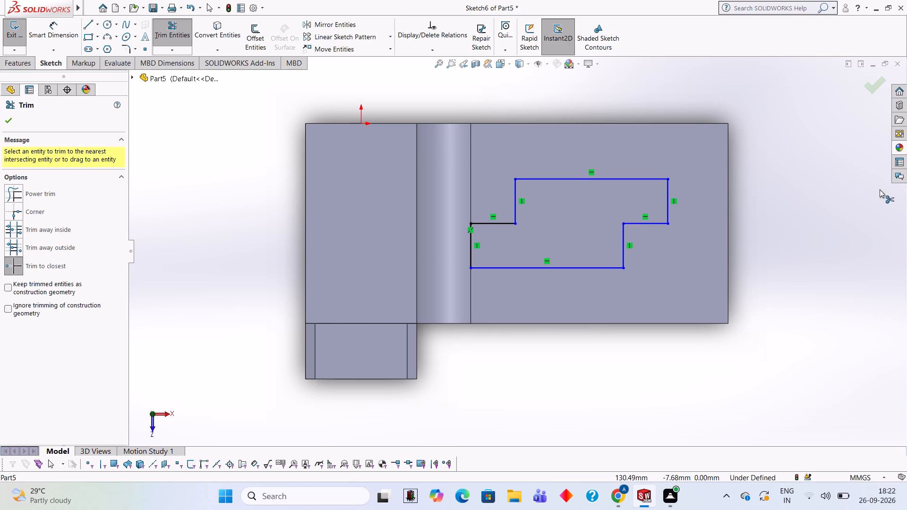
Cut-extrude the closed stepped profile down through the base with a blind depth of 9 mm.
{"action": "left_click", "coordinate": [3, 62]}
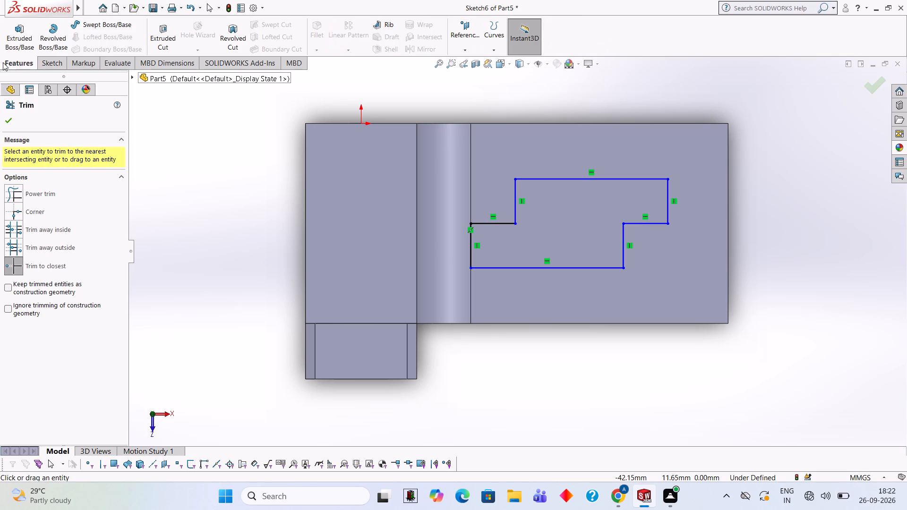
{"action": "left_click", "coordinate": [156, 35]}
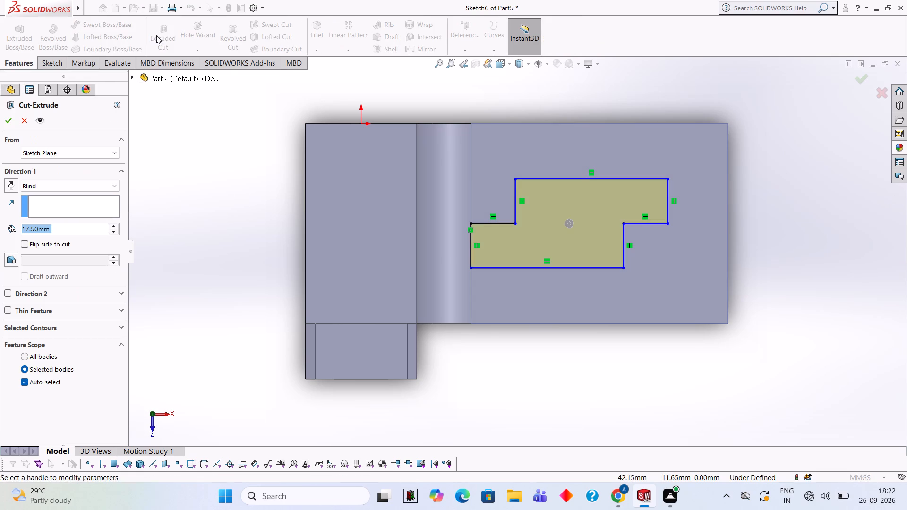
{"action": "middle_click_drag", "start_coordinate": [764, 212], "coordinate": [693, 160]}
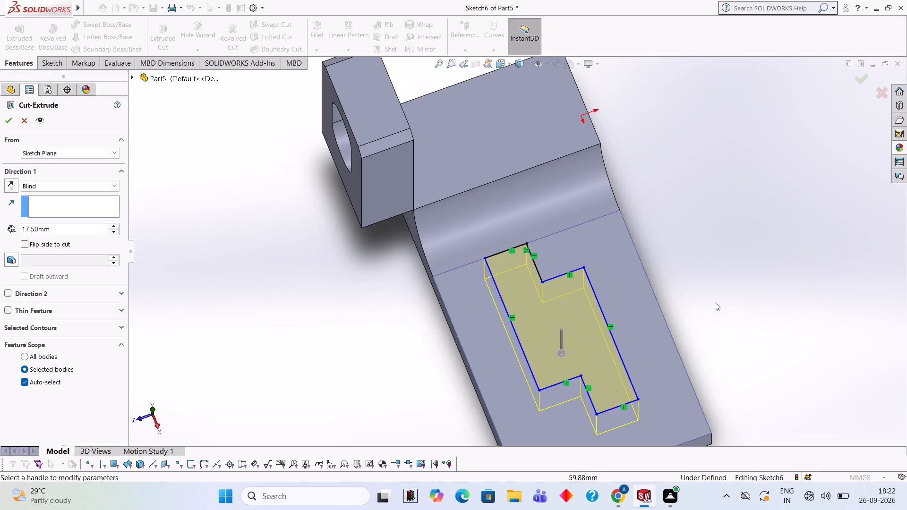
{"action": "middle_click_drag", "start_coordinate": [737, 366], "coordinate": [727, 211]}
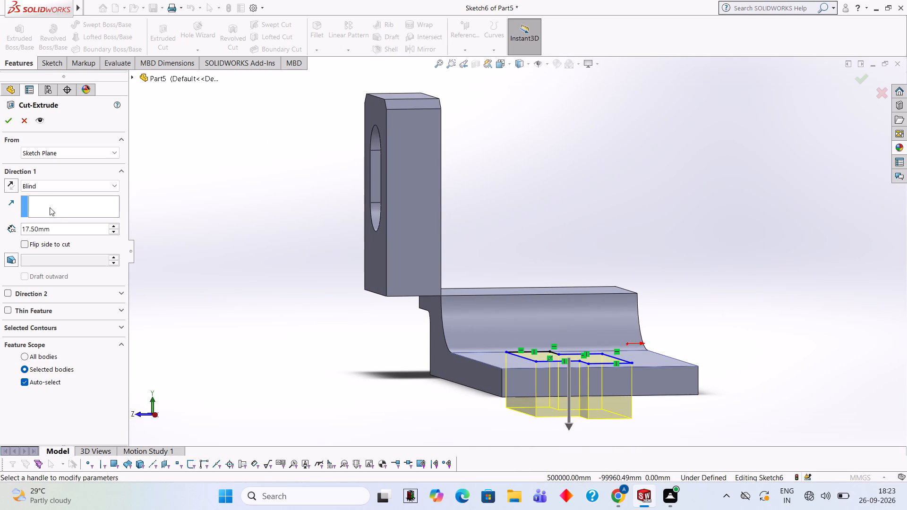
{"action": "left_click", "coordinate": [68, 227]}
{"action": "key", "text": "BackSpace"}
{"action": "key", "text": "BackSpace"}
{"action": "key", "text": "BackSpace"}
{"action": "key", "text": "BackSpace"}
{"action": "key", "text": "BackSpace"}
{"action": "key", "text": "BackSpace"}
{"action": "key", "text": "BackSpace"}
{"action": "key", "text": "9"}
{"action": "key", "text": "Return"}
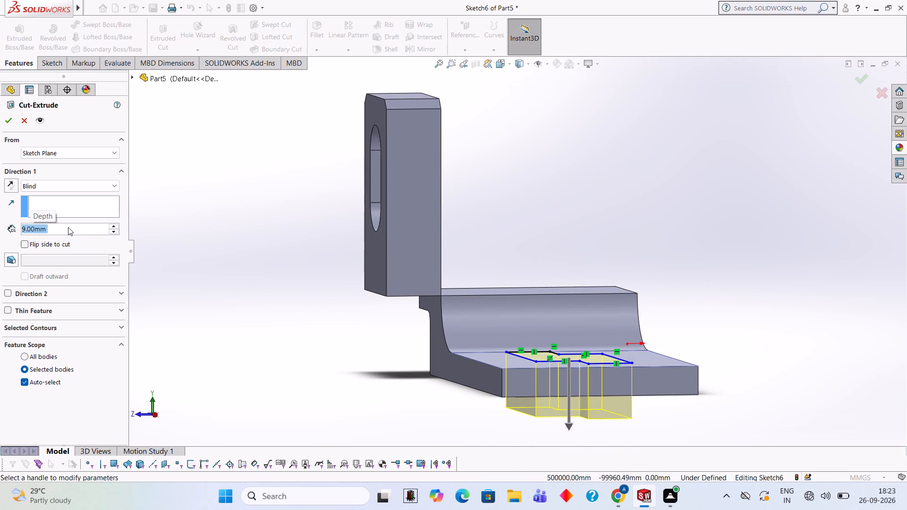
{"action": "middle_click_drag", "start_coordinate": [683, 288], "coordinate": [676, 249]}
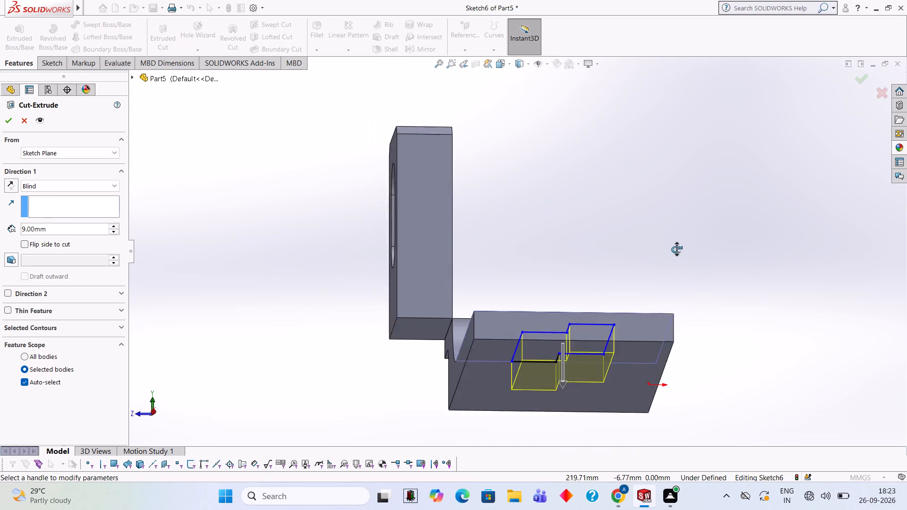
{"action": "middle_click_drag", "start_coordinate": [676, 249], "coordinate": [677, 279]}
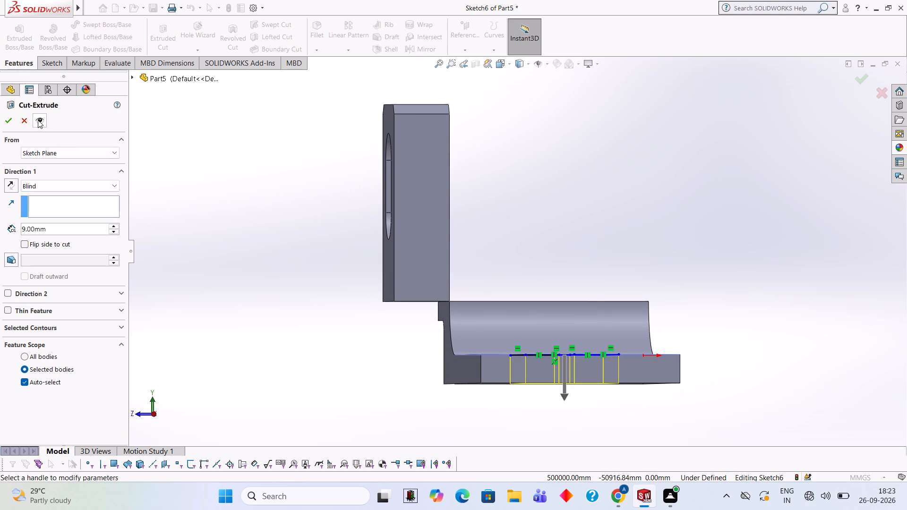
{"action": "left_click", "coordinate": [9, 119]}
{"action": "left_click", "coordinate": [520, 167]}
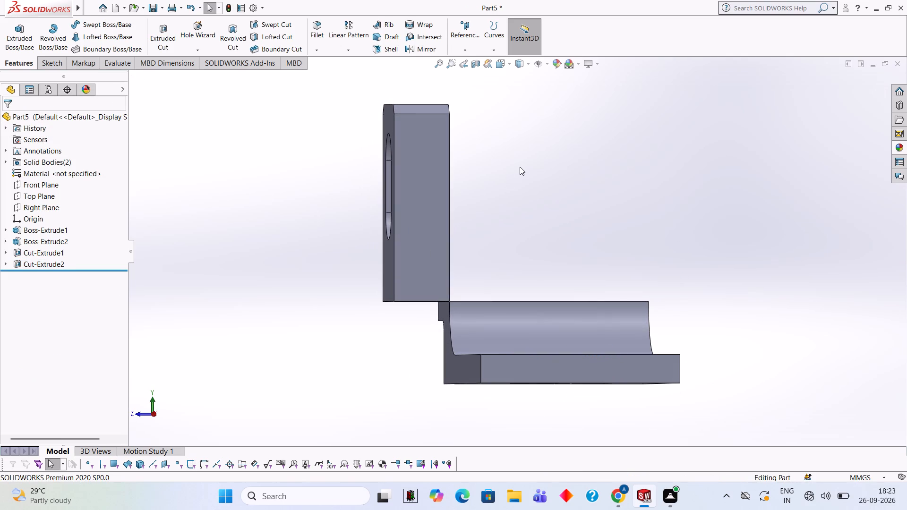
Open a new sketch on the base's long stepped side face and view that face straight on.
{"action": "middle_click_drag", "start_coordinate": [520, 167], "coordinate": [618, 227]}
{"action": "scroll", "coordinate": [618, 228], "scroll_direction": "up", "scroll_amount": 1}
{"action": "middle_click_drag", "start_coordinate": [618, 228], "coordinate": [594, 230]}
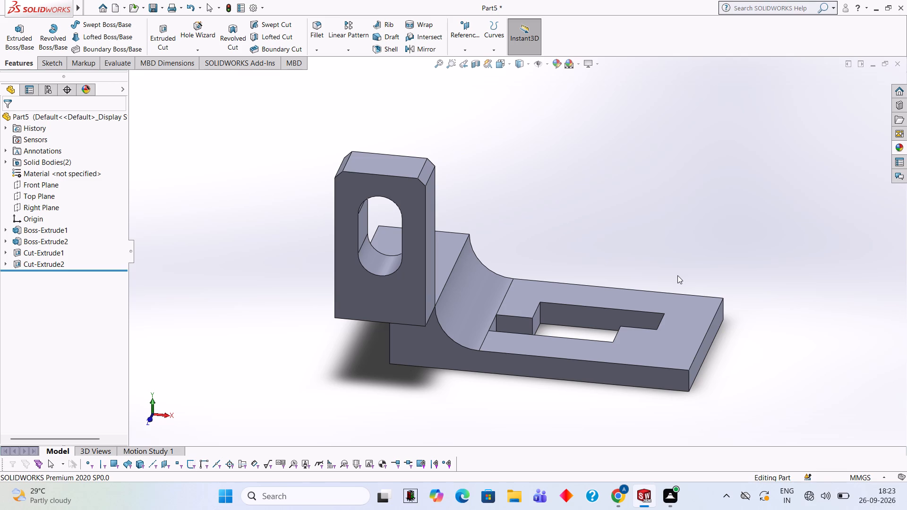
{"action": "middle_click_drag", "start_coordinate": [742, 237], "coordinate": [569, 227]}
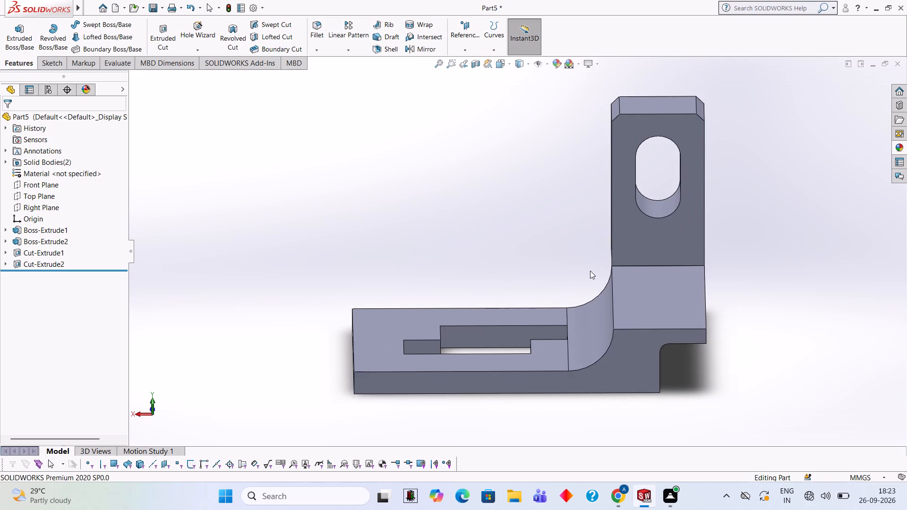
{"action": "left_click", "coordinate": [628, 378]}
{"action": "left_click", "coordinate": [673, 354]}
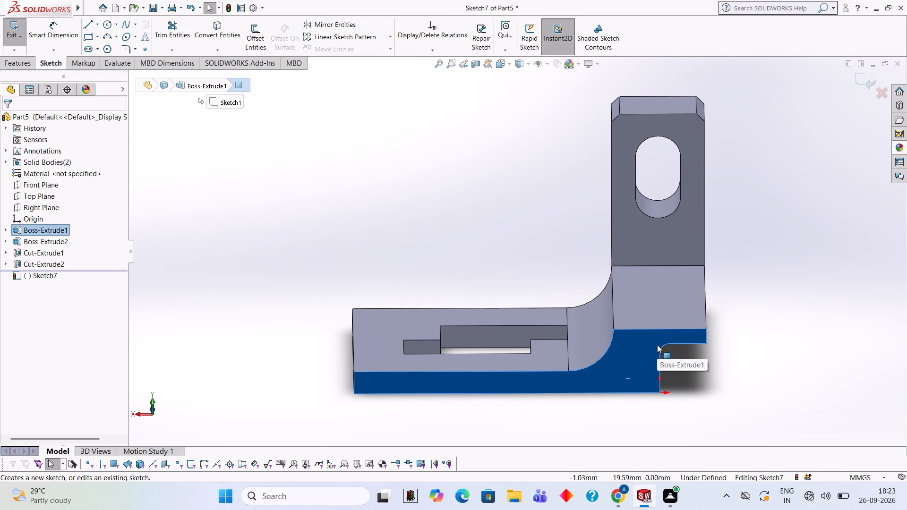
{"action": "key", "text": "ctrl+8"}
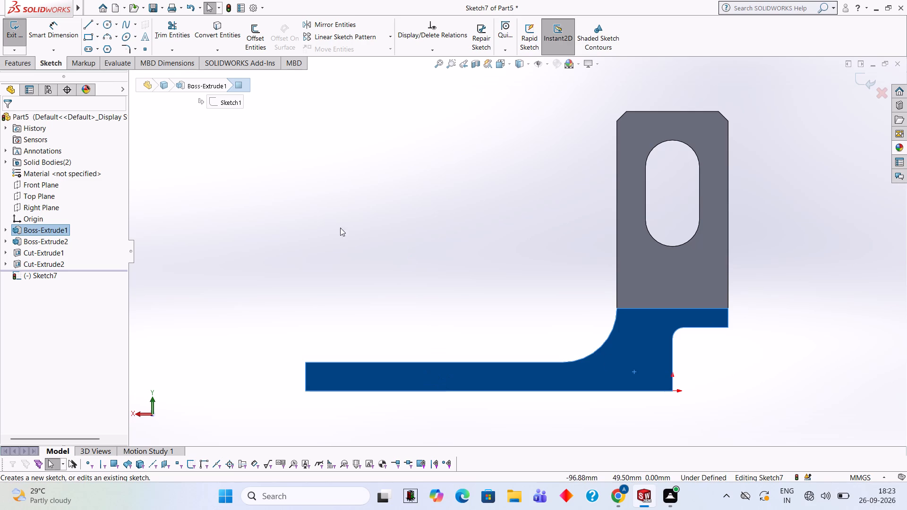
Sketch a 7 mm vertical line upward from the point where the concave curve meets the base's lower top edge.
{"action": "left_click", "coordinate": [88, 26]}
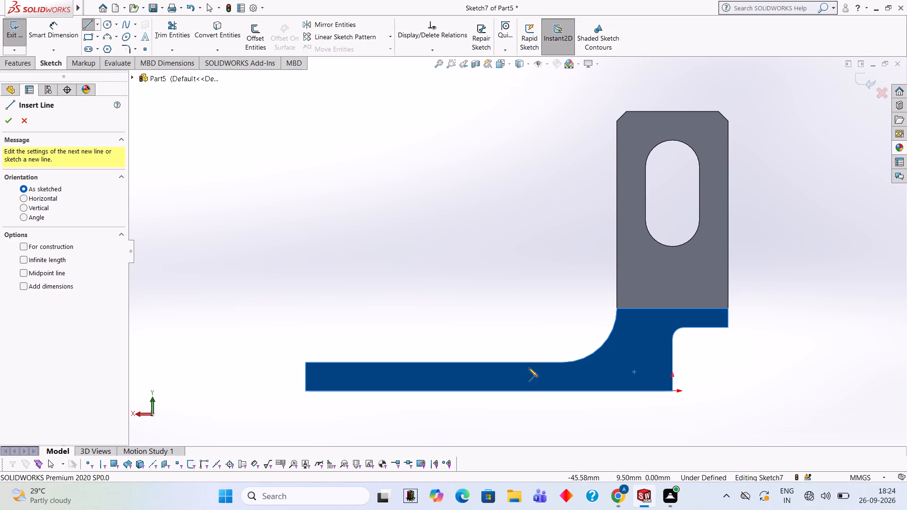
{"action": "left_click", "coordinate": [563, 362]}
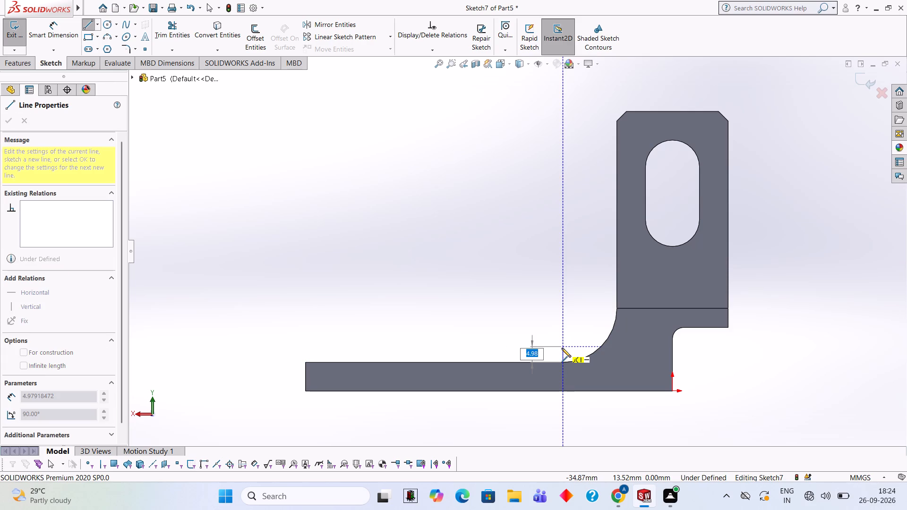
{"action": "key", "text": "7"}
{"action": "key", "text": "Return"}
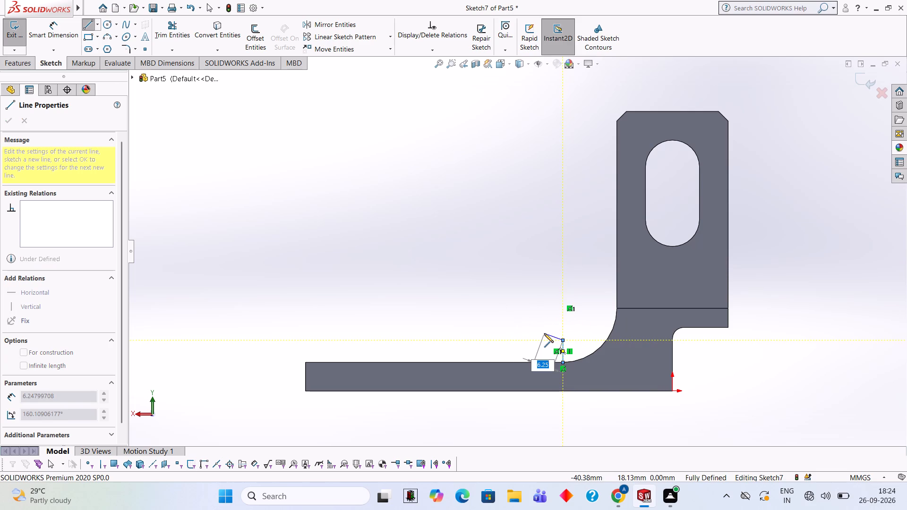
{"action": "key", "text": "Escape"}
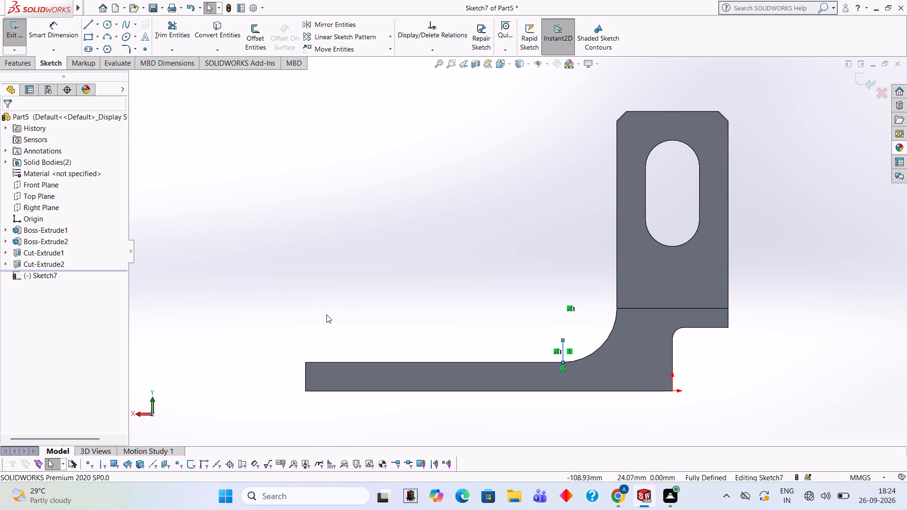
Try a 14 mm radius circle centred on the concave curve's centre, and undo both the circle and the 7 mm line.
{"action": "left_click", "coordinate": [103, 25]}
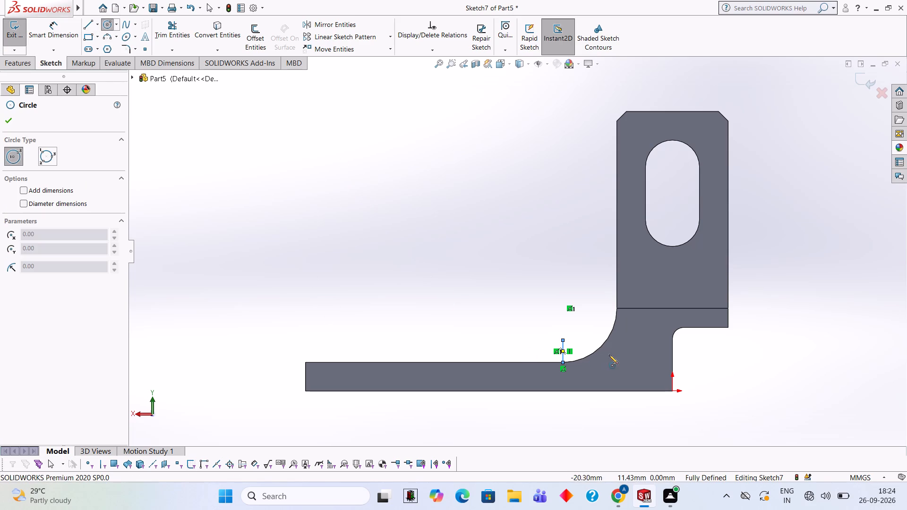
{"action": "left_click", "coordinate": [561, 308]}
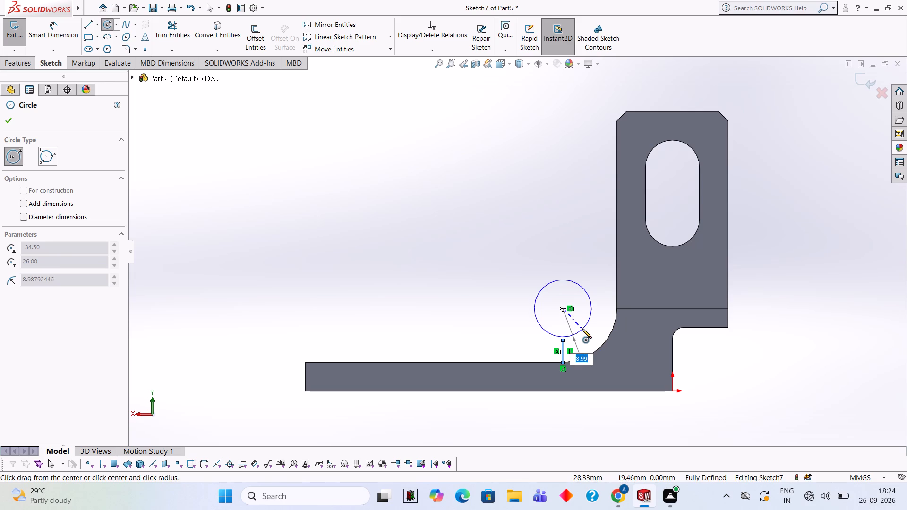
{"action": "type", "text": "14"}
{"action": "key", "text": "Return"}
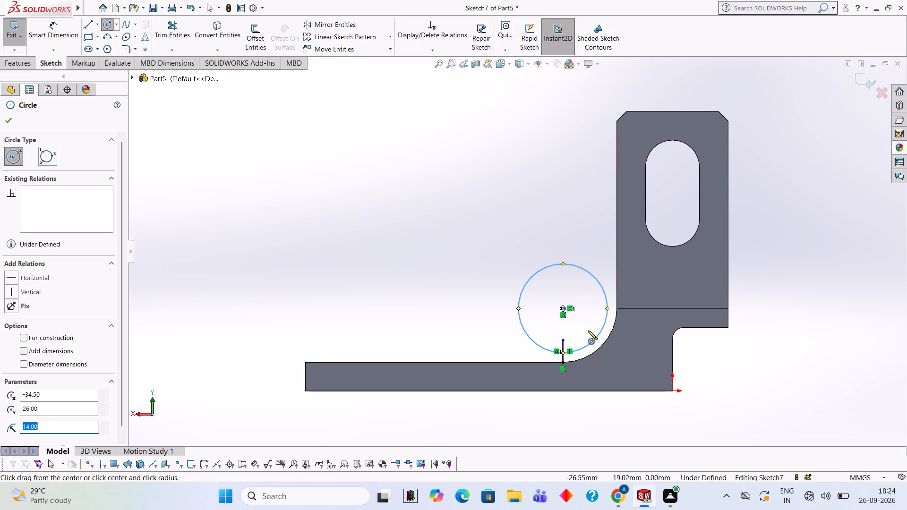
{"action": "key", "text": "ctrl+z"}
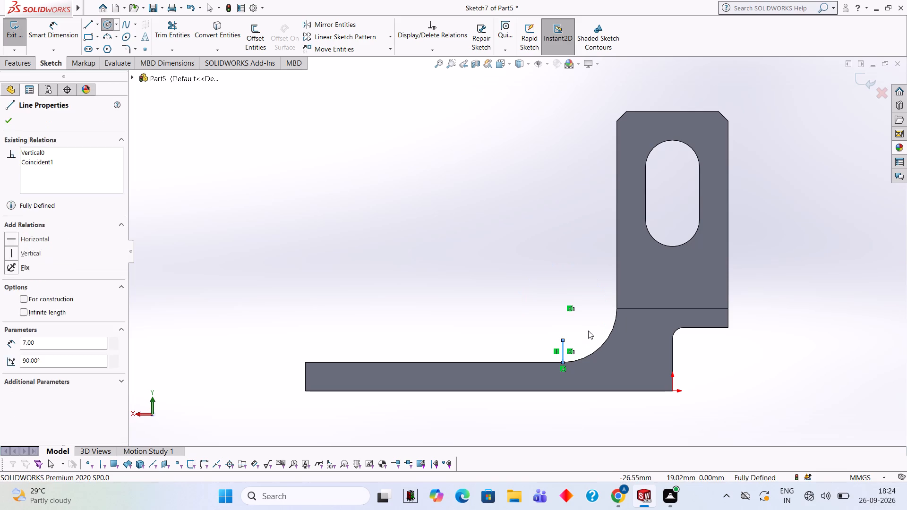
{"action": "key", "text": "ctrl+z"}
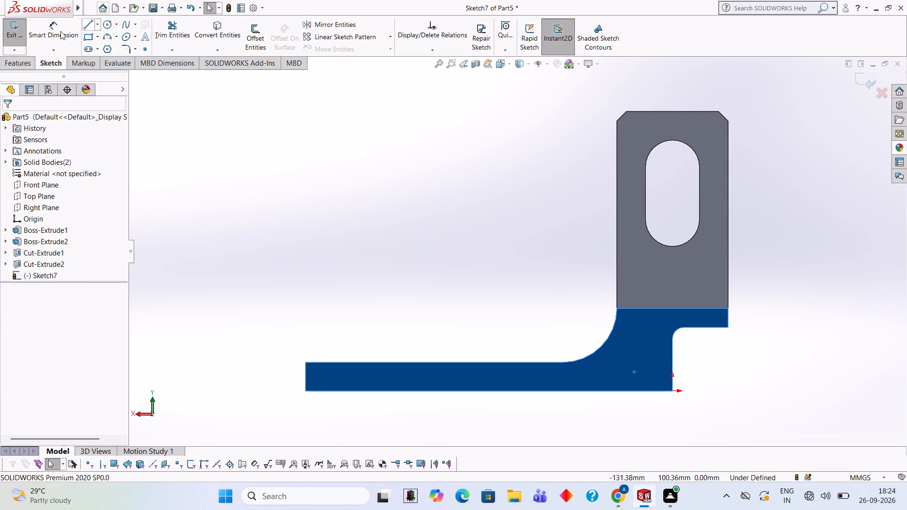
Sketch a 3 mm vertical line upward from the point where the concave curve meets the base's lower top edge.
{"action": "left_click", "coordinate": [84, 27]}
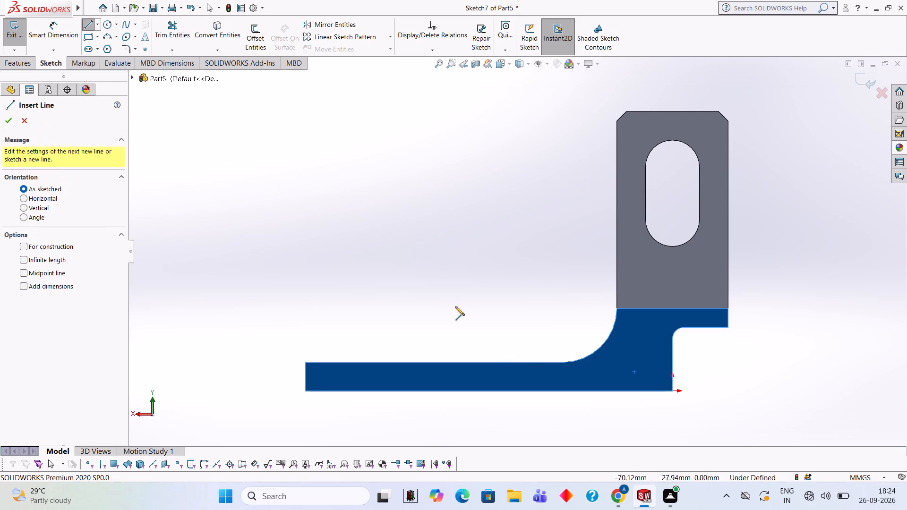
{"action": "left_click", "coordinate": [561, 361]}
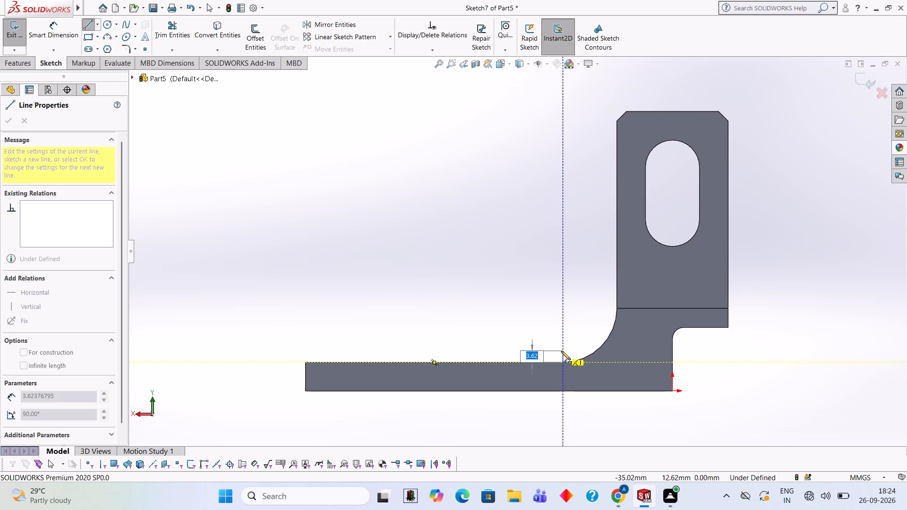
{"action": "key", "text": "3"}
{"action": "key", "text": "Return"}
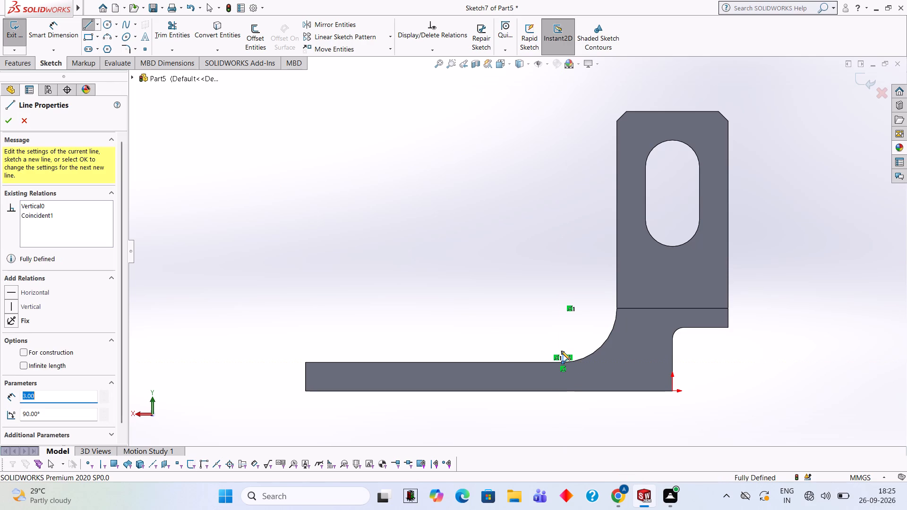
{"action": "key", "text": "Escape"}
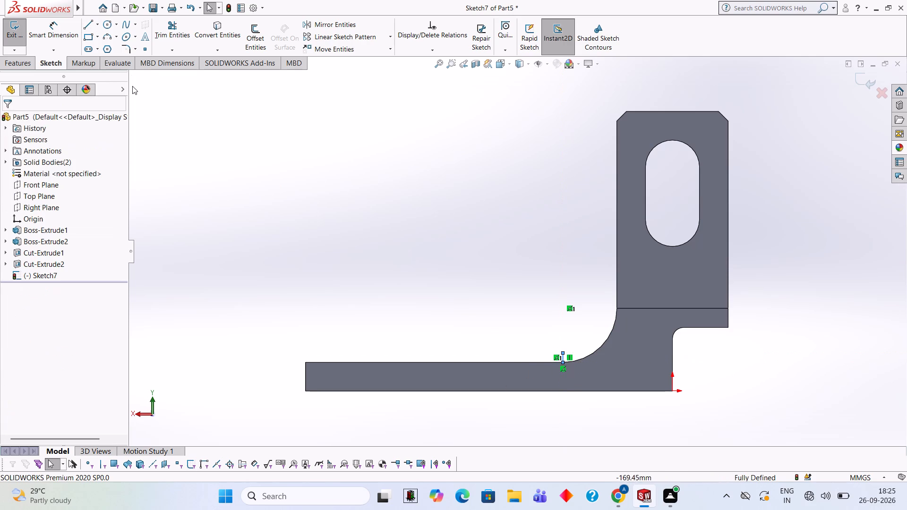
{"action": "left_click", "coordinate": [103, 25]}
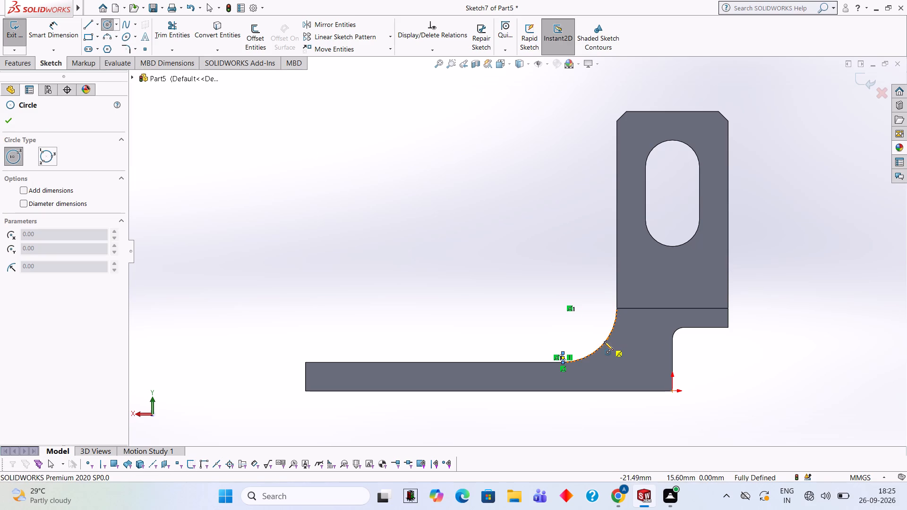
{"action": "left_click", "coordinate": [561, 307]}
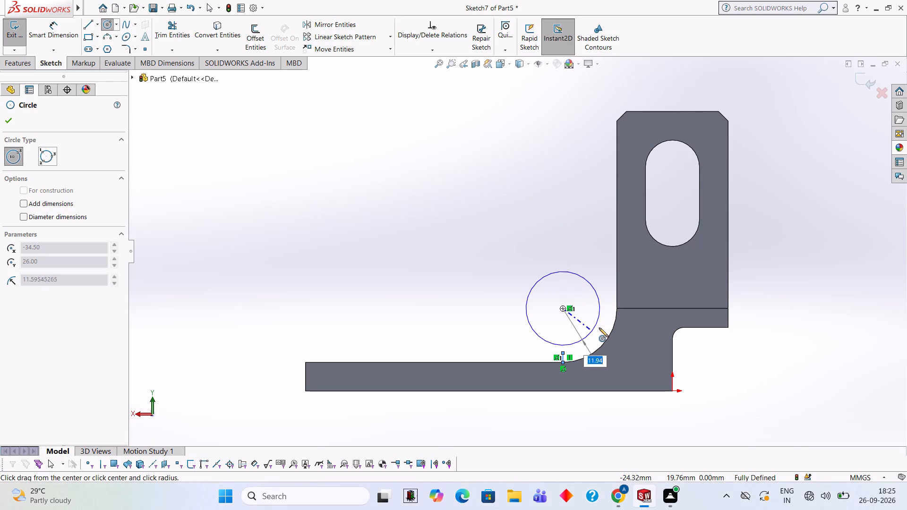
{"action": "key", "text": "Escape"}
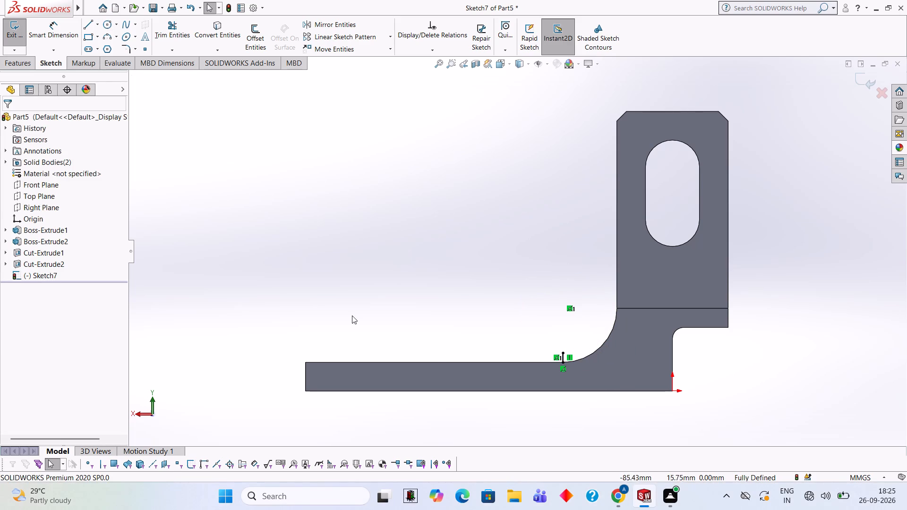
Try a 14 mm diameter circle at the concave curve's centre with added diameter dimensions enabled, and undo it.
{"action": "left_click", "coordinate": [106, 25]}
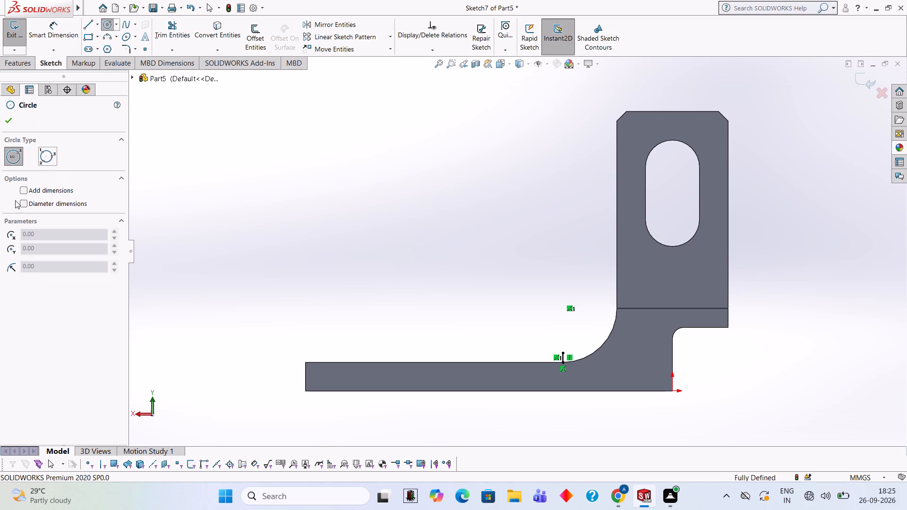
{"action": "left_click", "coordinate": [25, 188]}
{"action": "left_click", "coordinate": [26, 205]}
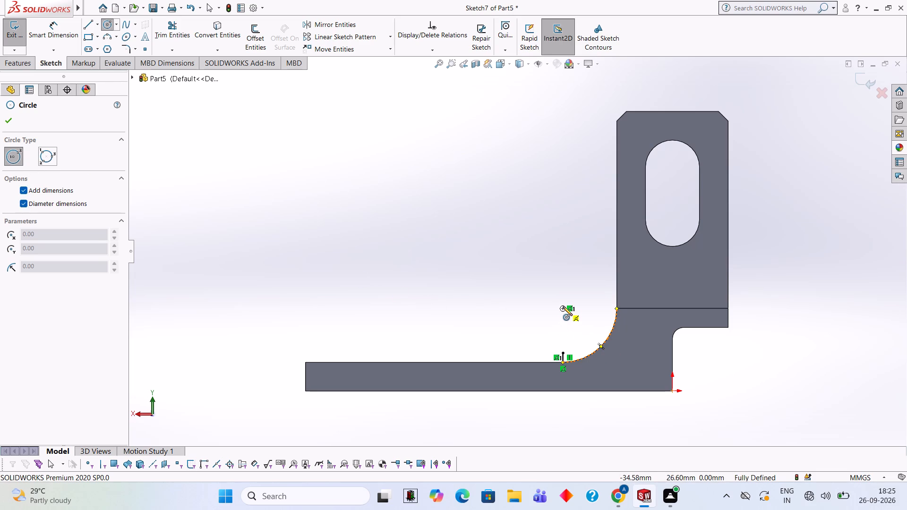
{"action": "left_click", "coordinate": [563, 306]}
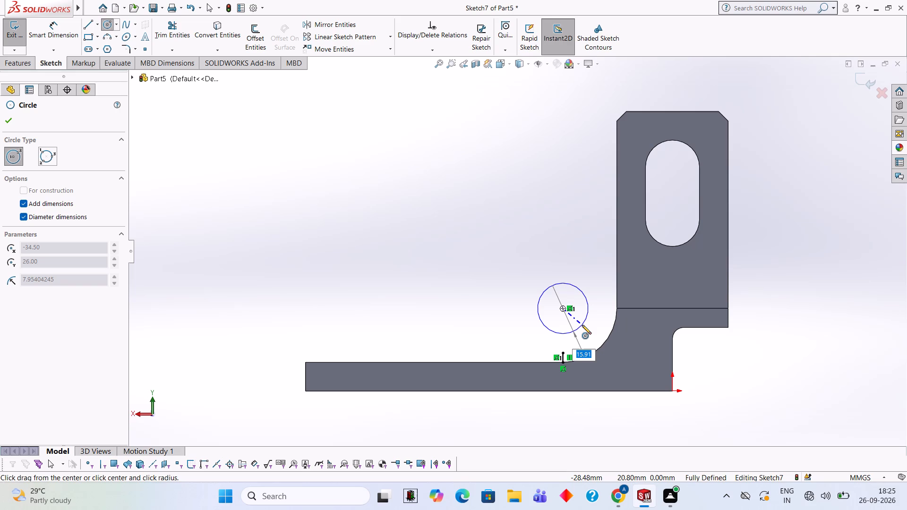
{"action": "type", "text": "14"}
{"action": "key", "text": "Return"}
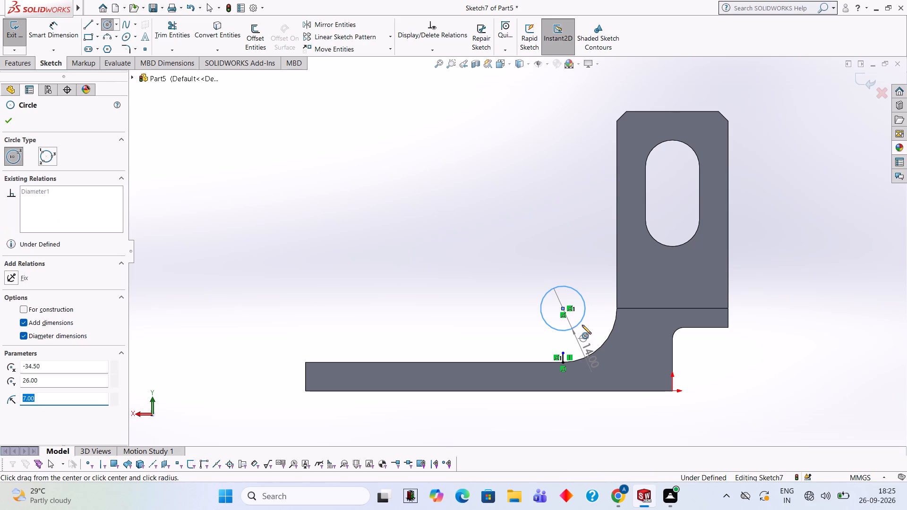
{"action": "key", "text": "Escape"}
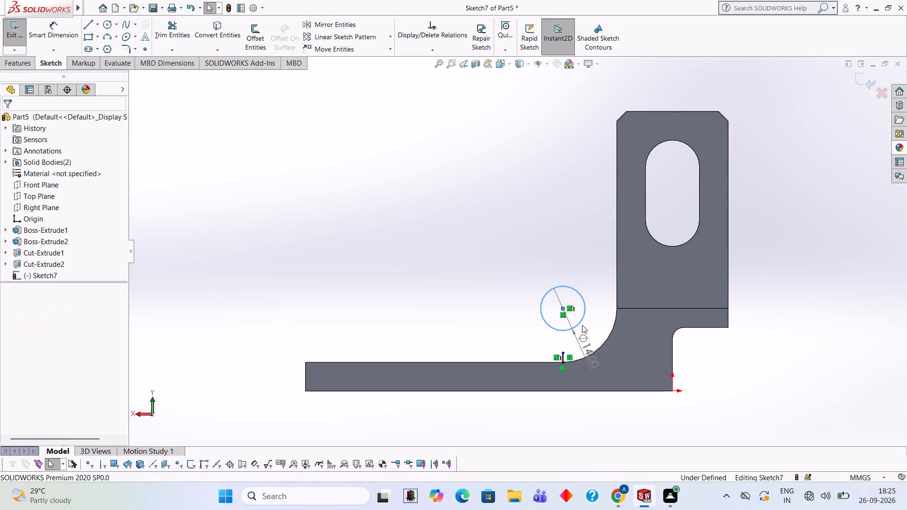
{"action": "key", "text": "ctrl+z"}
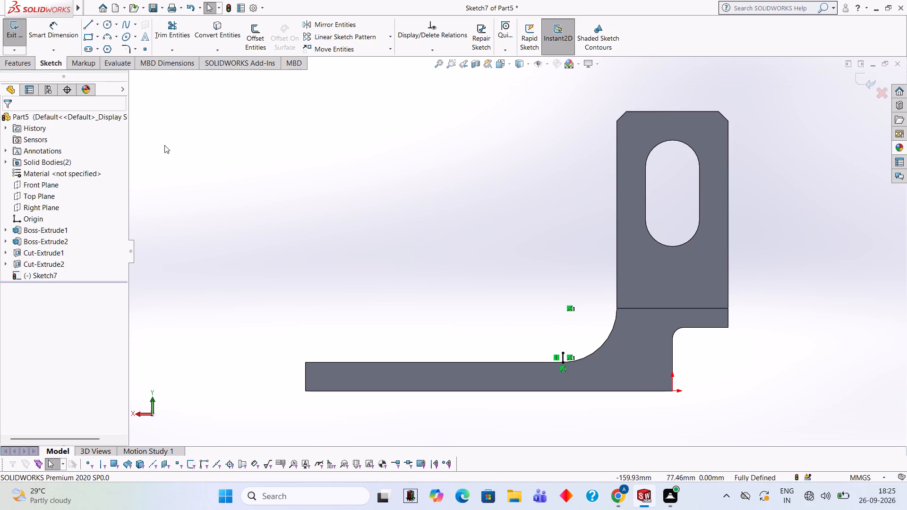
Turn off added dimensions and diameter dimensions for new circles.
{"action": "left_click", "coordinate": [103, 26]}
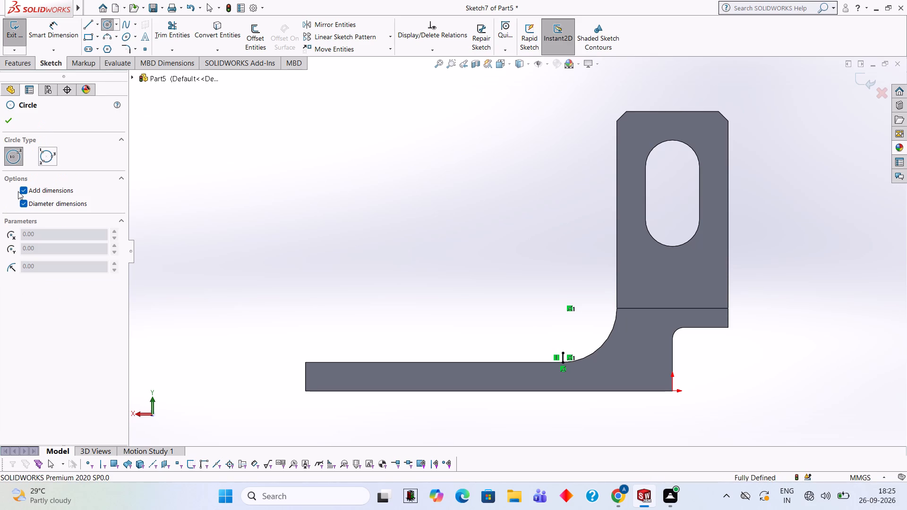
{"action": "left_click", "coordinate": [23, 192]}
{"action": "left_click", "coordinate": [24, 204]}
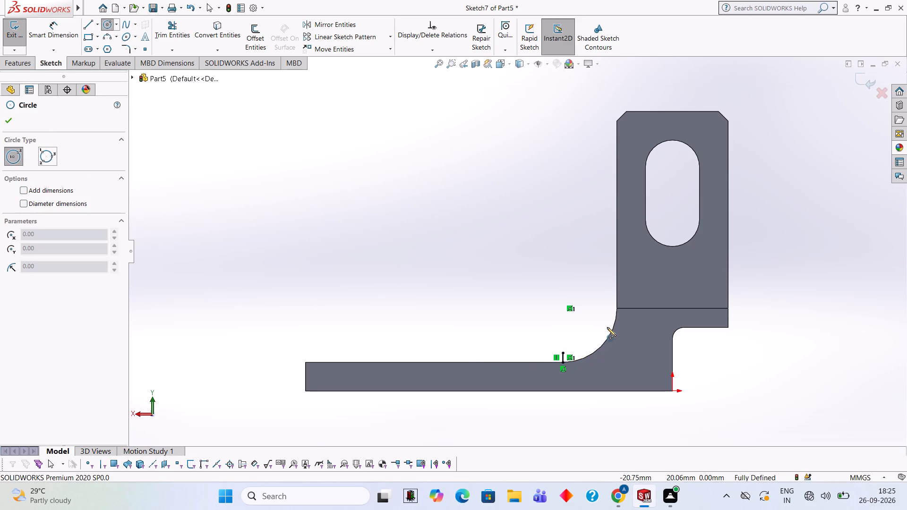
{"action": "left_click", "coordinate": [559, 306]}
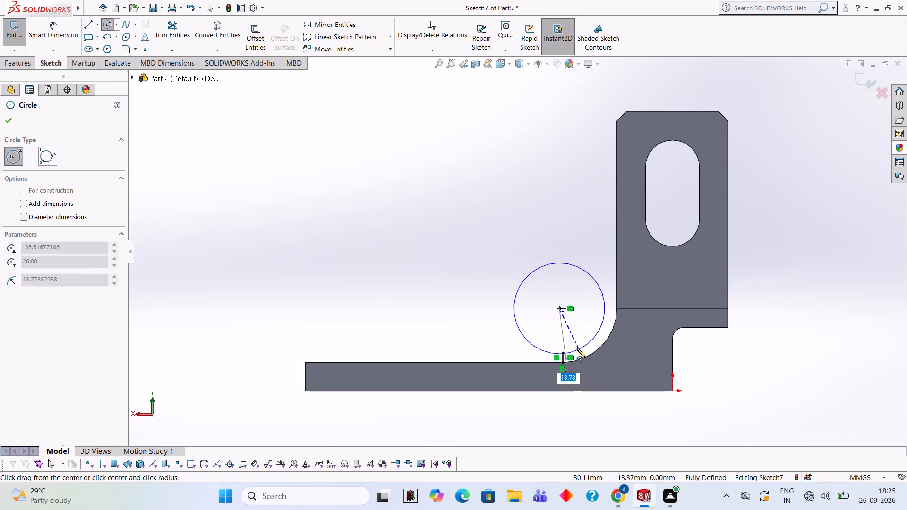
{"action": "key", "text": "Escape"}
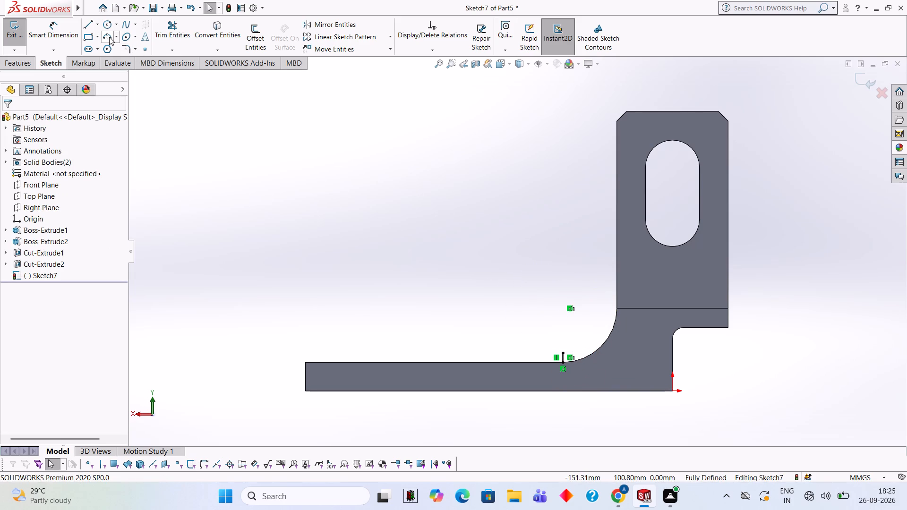
Sketch a 14 mm radius circle centred on the concave curve's centre.
{"action": "left_click", "coordinate": [110, 26]}
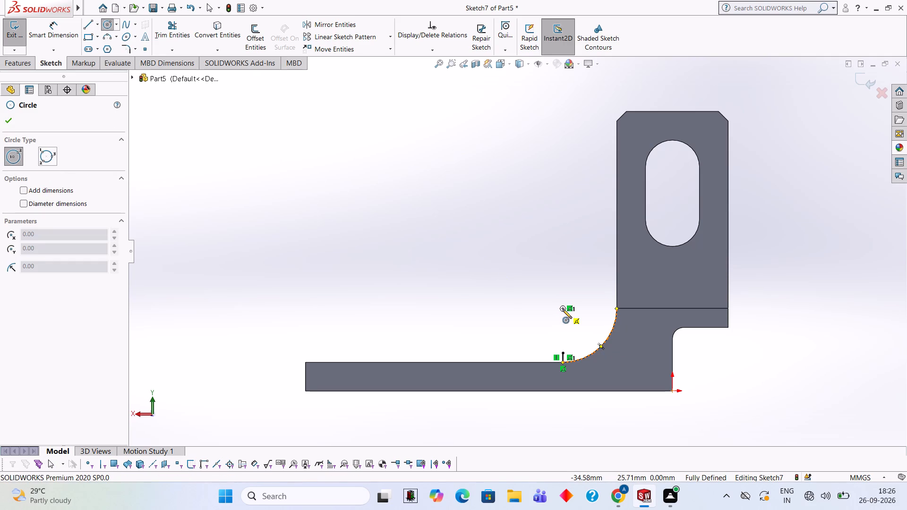
{"action": "left_click", "coordinate": [563, 309]}
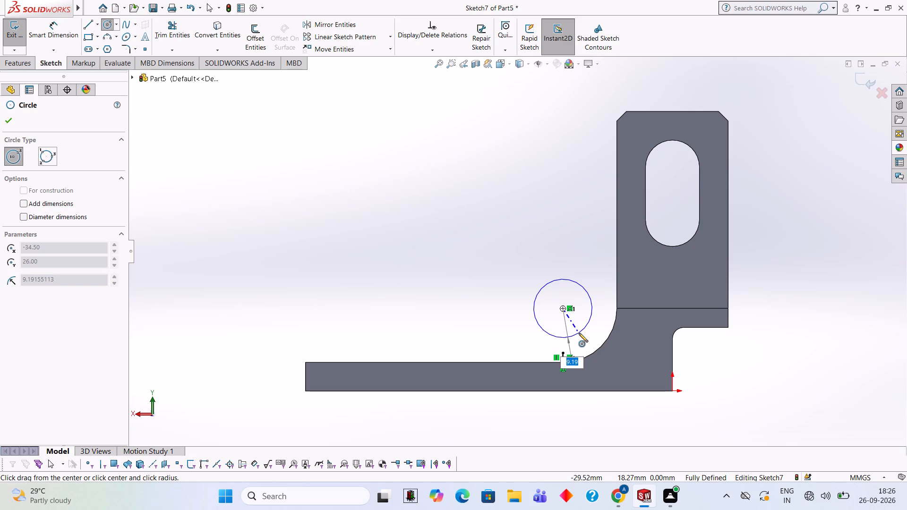
{"action": "type", "text": "14"}
{"action": "key", "text": "Return"}
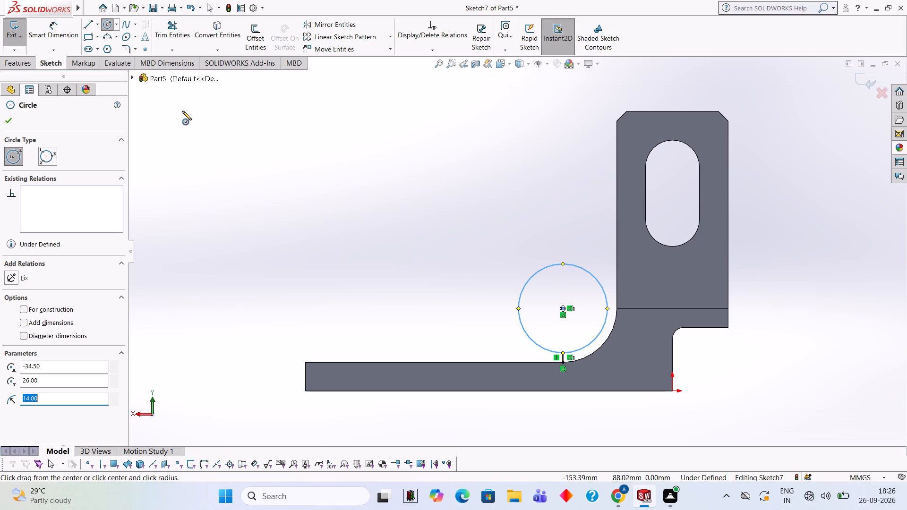
{"action": "left_click", "coordinate": [130, 51]}
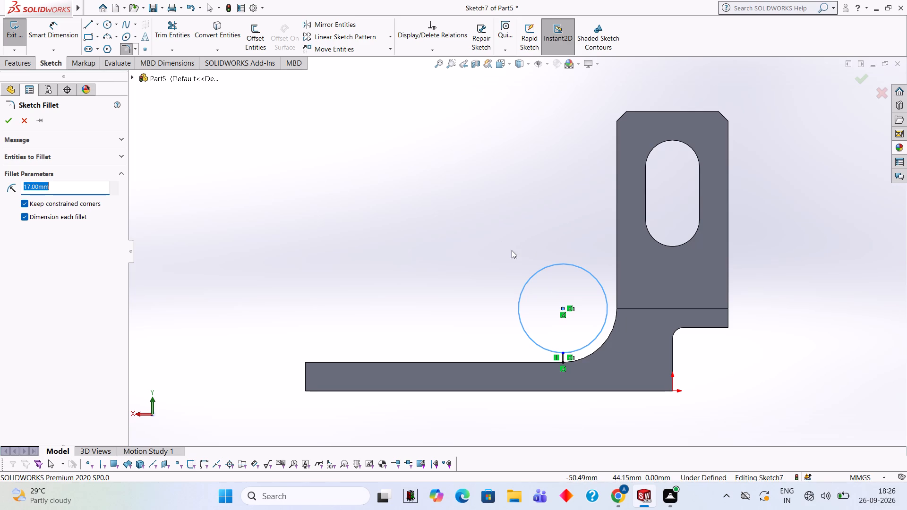
{"action": "key", "text": "Escape"}
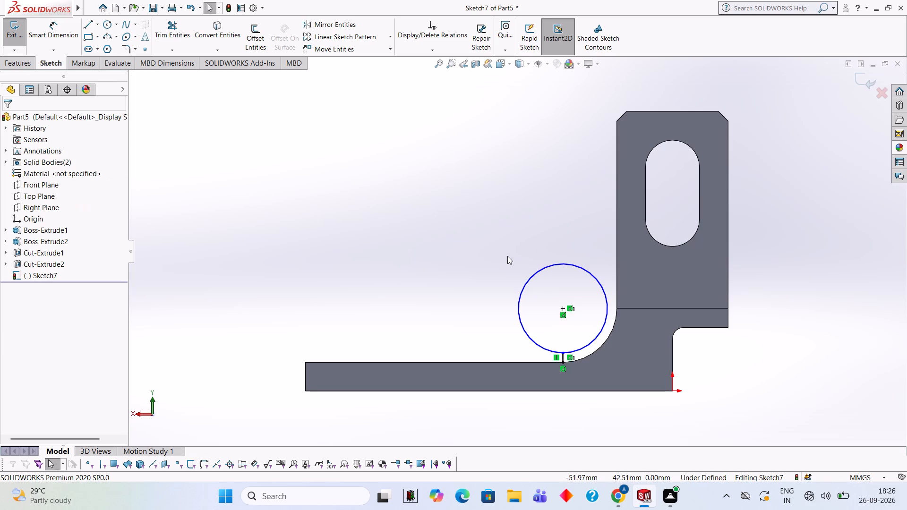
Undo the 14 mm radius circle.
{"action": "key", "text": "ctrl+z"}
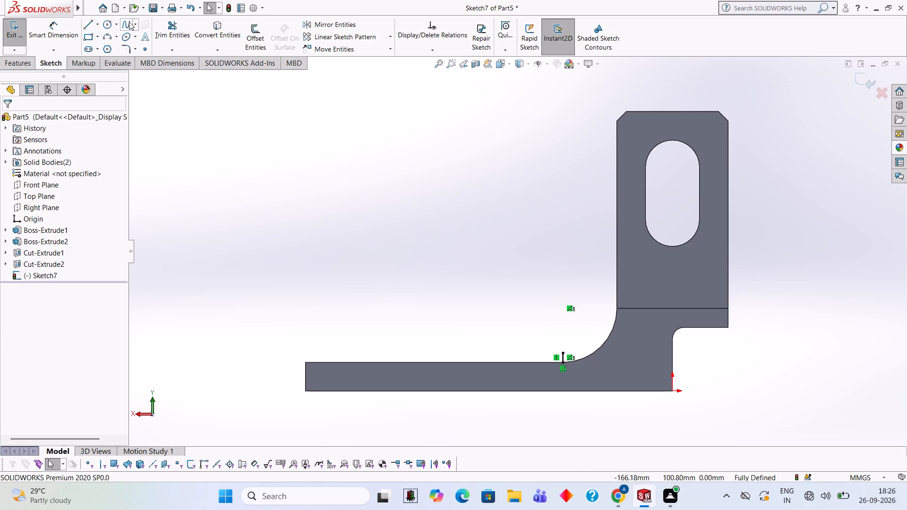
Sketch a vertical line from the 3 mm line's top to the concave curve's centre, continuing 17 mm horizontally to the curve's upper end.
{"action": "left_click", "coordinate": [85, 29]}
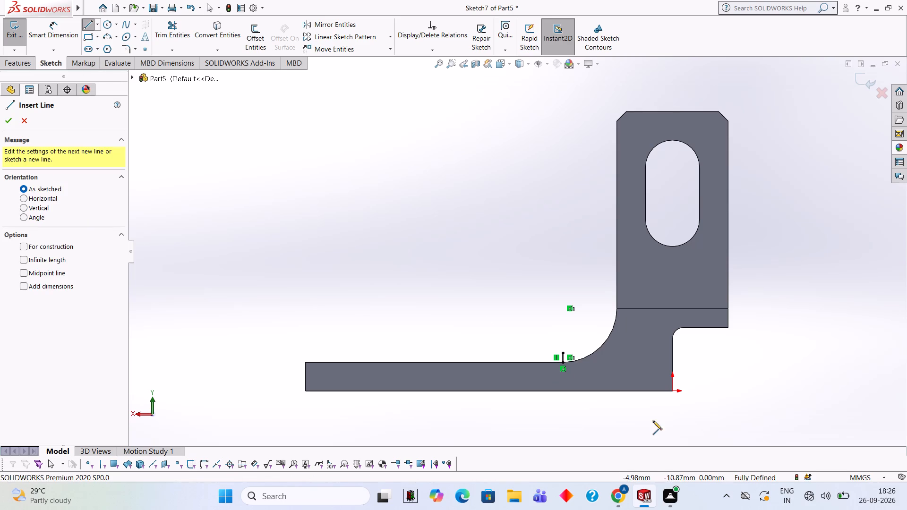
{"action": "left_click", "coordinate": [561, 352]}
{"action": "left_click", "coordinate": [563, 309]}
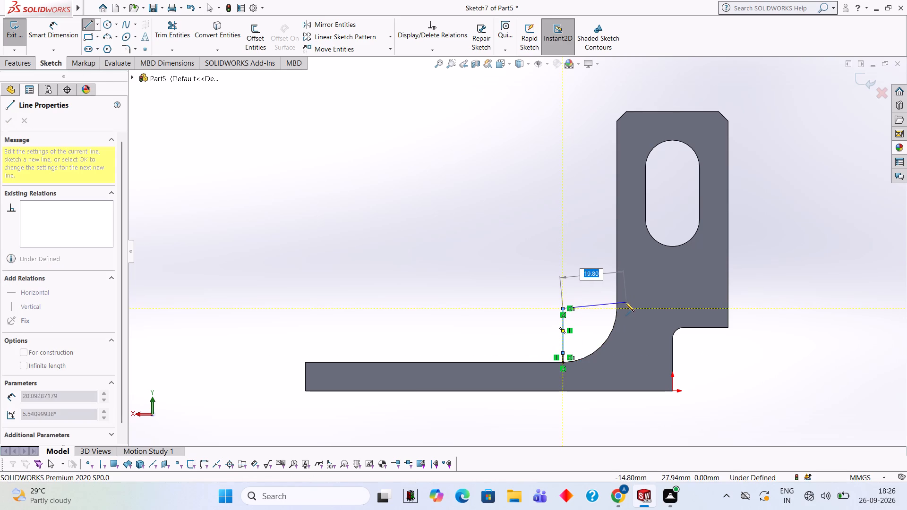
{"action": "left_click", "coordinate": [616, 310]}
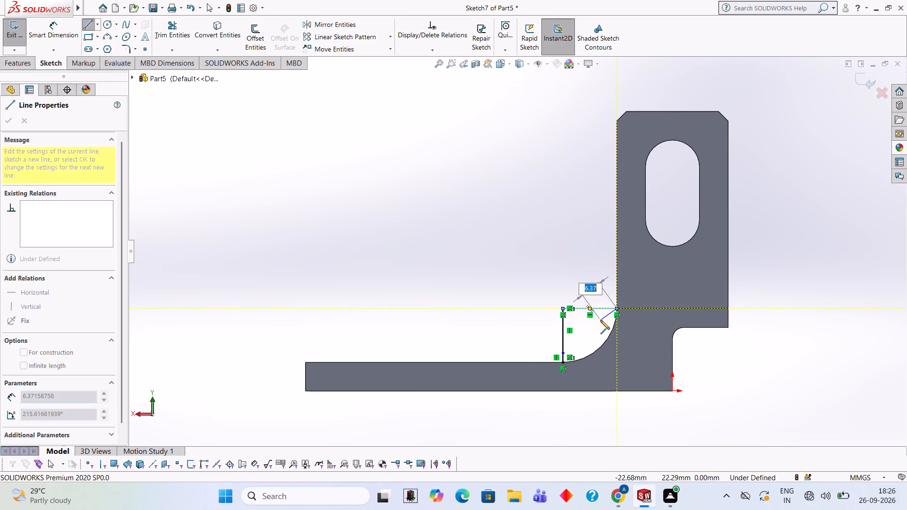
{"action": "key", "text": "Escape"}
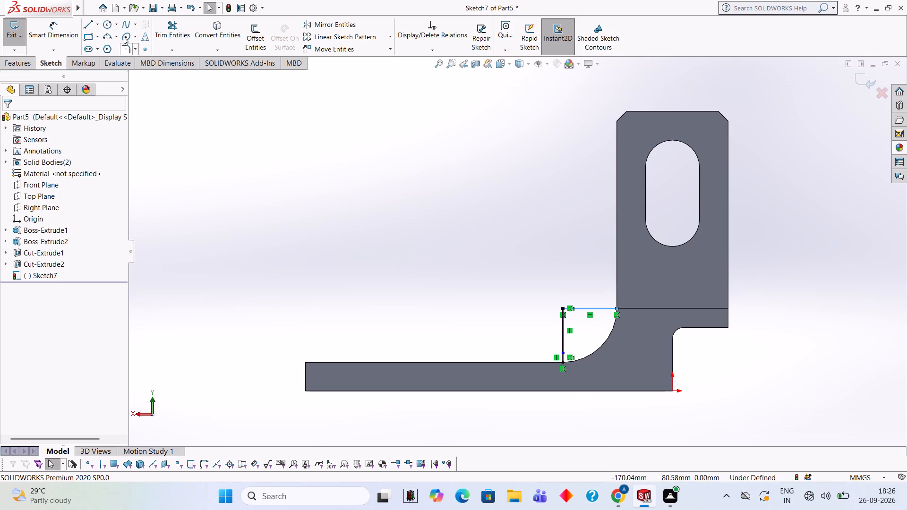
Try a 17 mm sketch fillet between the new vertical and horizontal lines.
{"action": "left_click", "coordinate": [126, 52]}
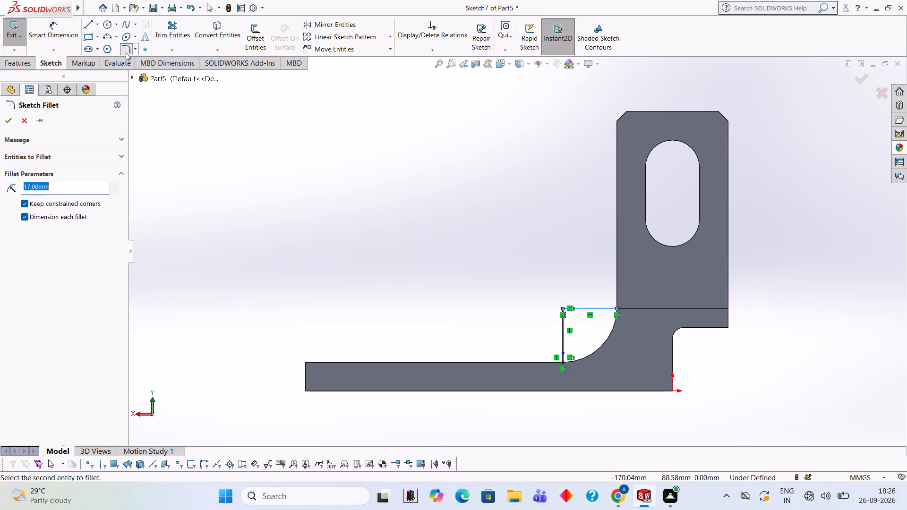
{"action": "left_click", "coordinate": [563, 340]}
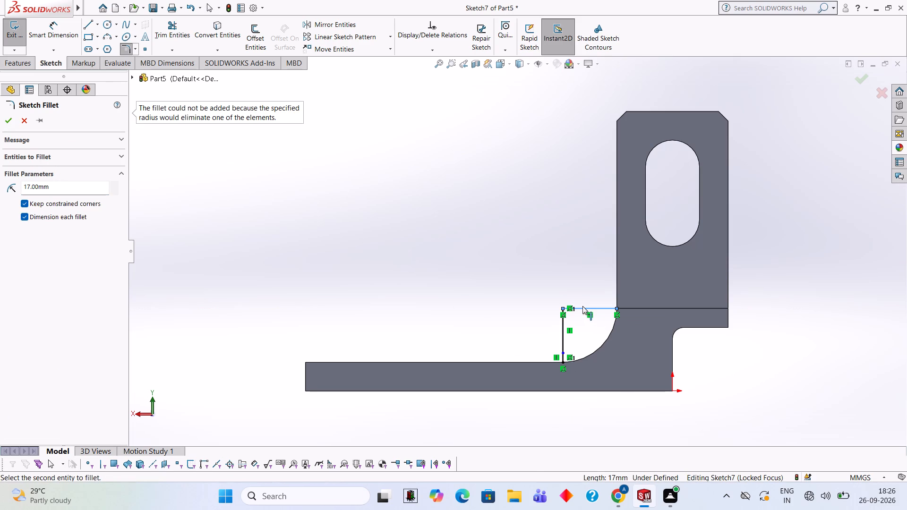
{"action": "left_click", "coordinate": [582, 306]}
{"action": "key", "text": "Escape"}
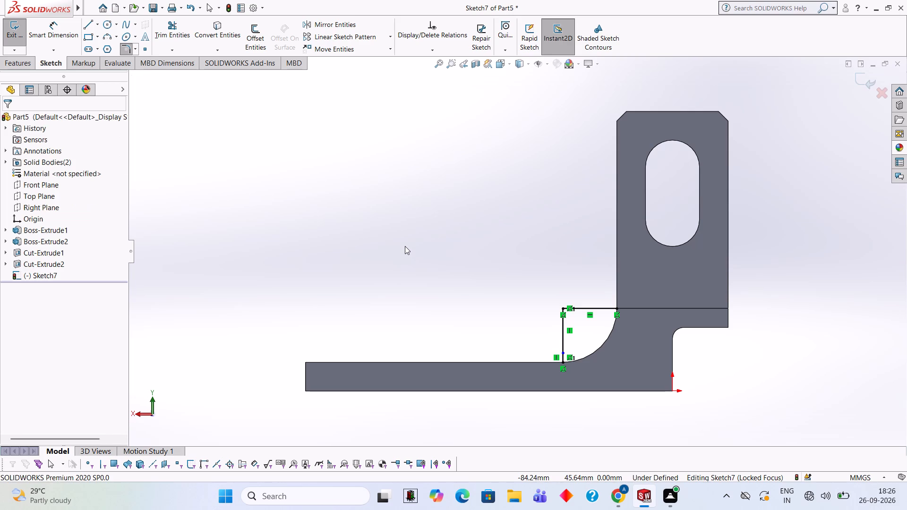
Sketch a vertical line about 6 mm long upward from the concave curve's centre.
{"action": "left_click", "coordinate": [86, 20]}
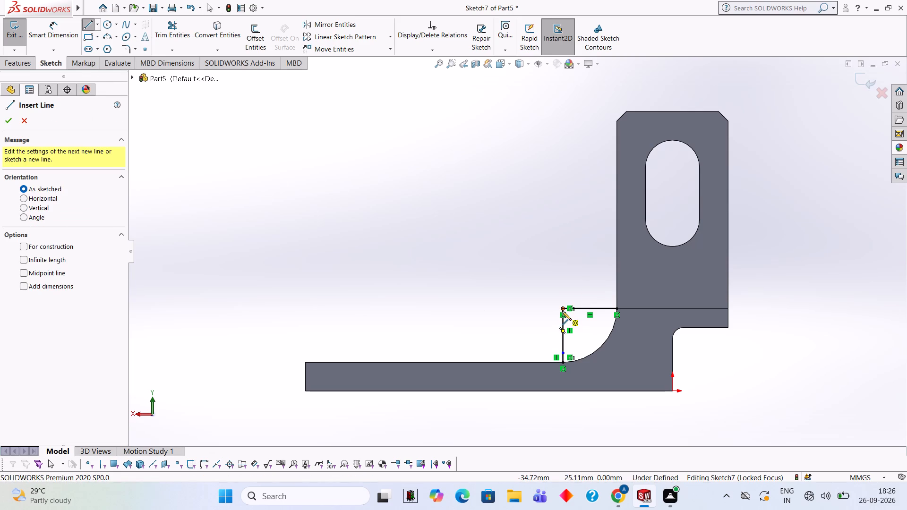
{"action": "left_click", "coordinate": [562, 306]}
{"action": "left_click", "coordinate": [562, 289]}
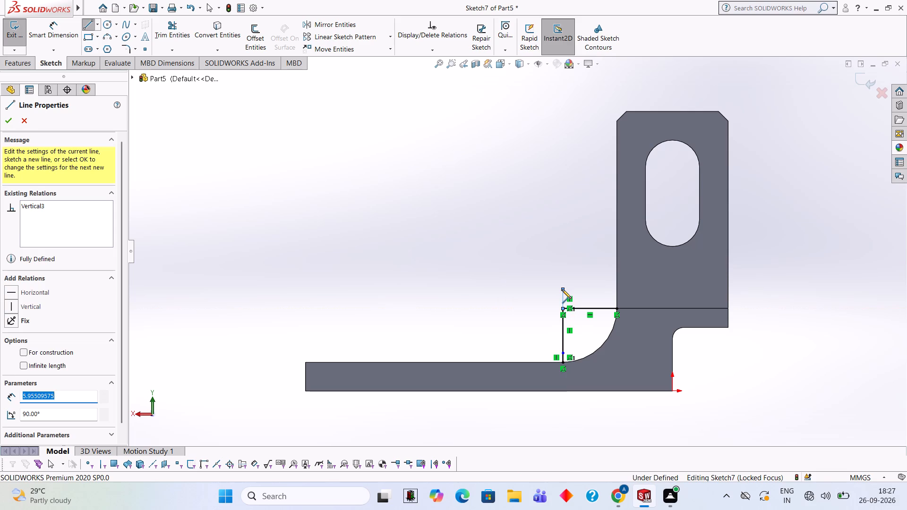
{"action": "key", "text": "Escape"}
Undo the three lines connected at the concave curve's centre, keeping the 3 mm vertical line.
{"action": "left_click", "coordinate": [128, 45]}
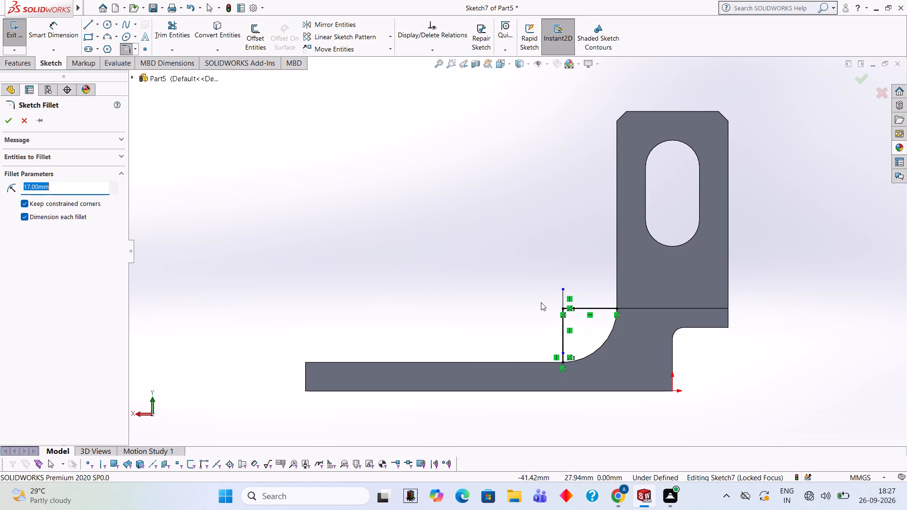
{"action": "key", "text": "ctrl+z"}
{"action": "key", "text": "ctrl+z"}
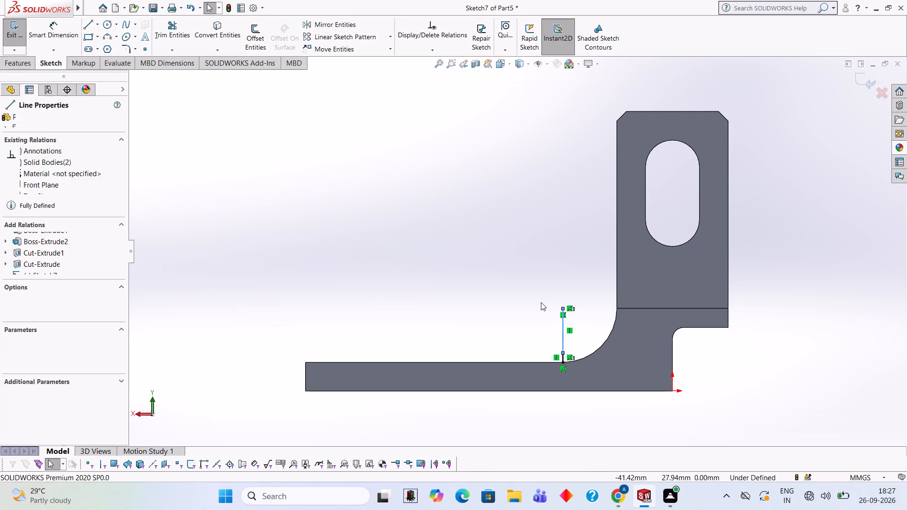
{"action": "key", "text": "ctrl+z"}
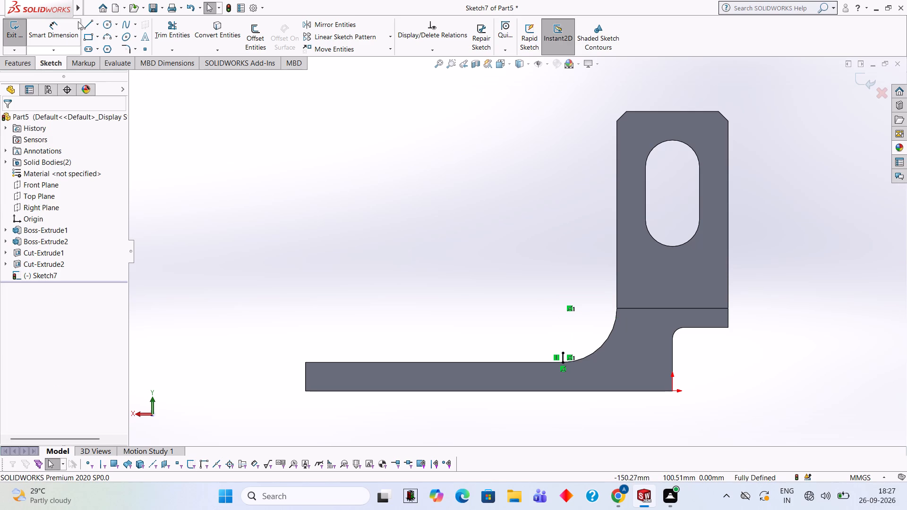
Sketch a 14 mm radius circle centred on the concave curve's centre.
{"action": "left_click", "coordinate": [102, 23]}
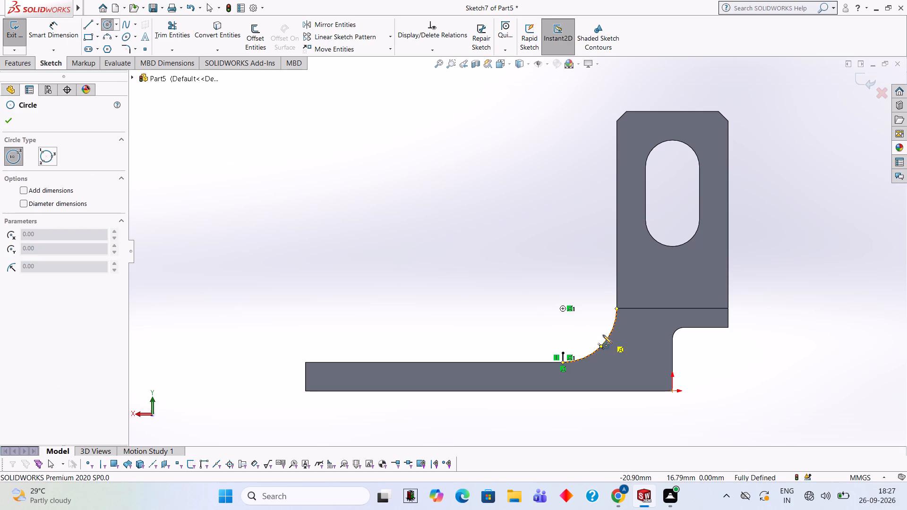
{"action": "left_click", "coordinate": [562, 308]}
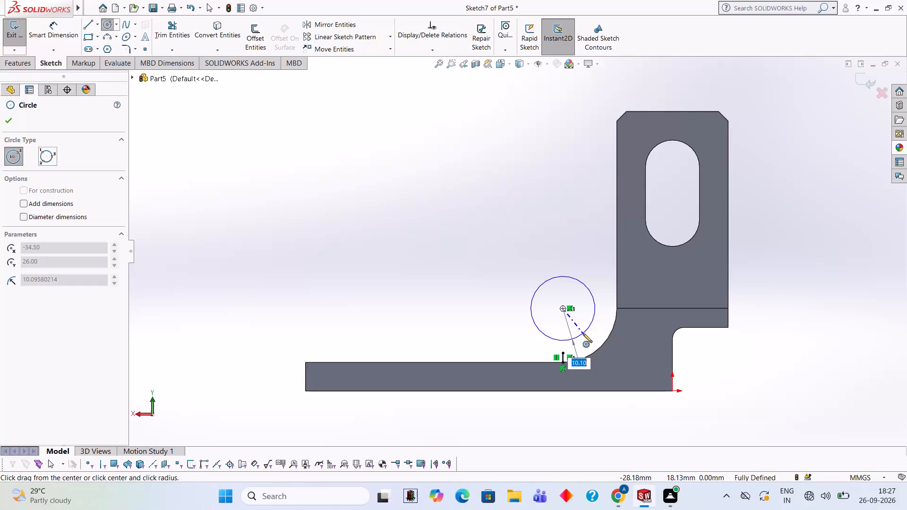
{"action": "type", "text": "14"}
{"action": "key", "text": "Return"}
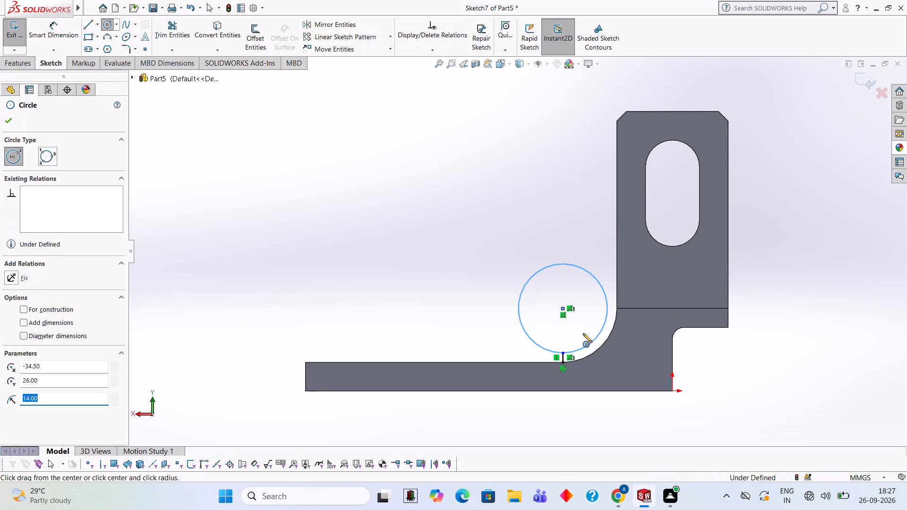
{"action": "key", "text": "Escape"}
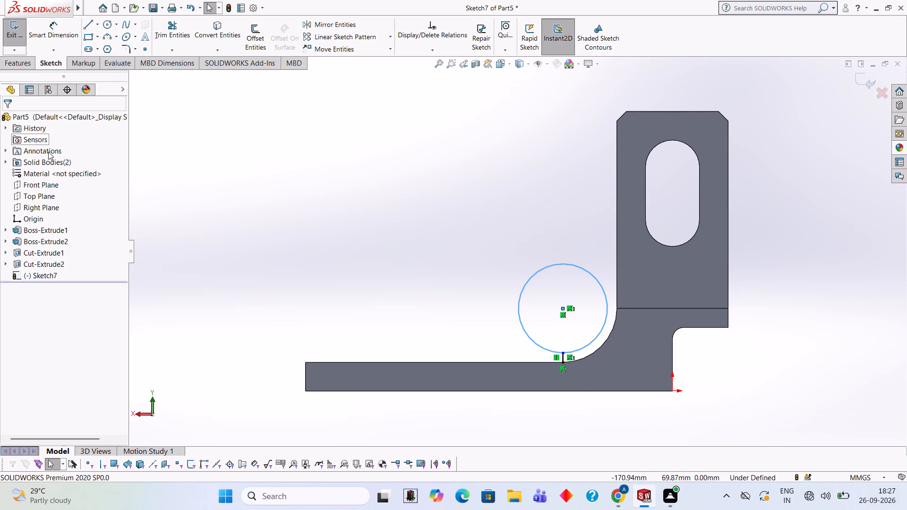
Sketch an 81 mm horizontal line from the 3 mm line's top, then down to the base's outer top corner and back along the top edge.
{"action": "middle_click_drag", "start_coordinate": [319, 140], "coordinate": [329, 216]}
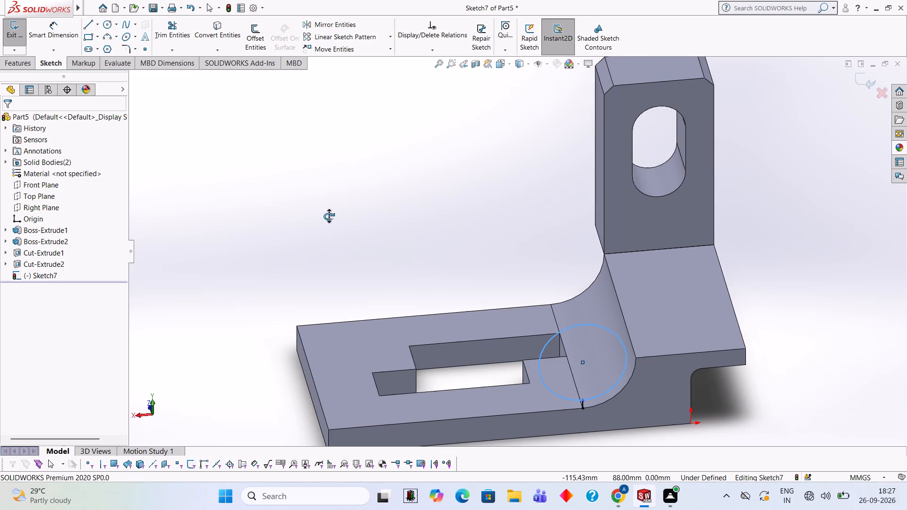
{"action": "middle_click_drag", "start_coordinate": [329, 216], "coordinate": [325, 208]}
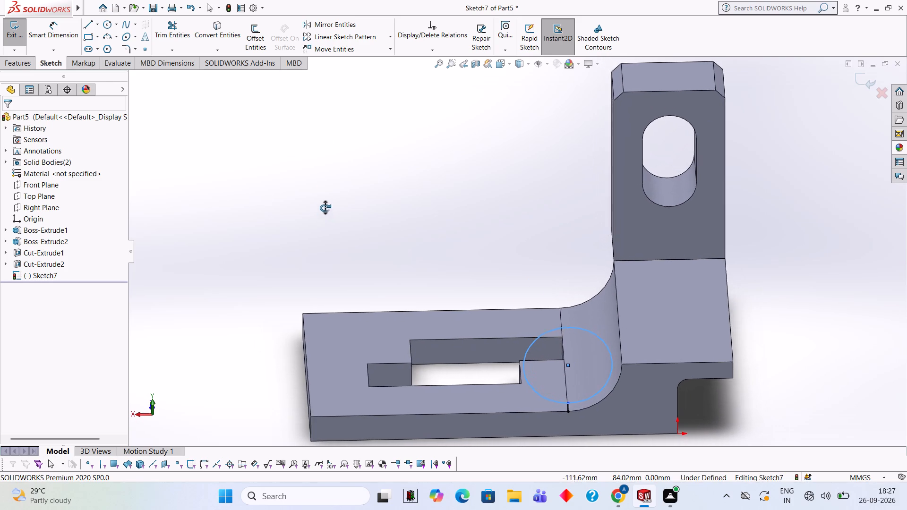
{"action": "middle_click_drag", "start_coordinate": [325, 208], "coordinate": [320, 137]}
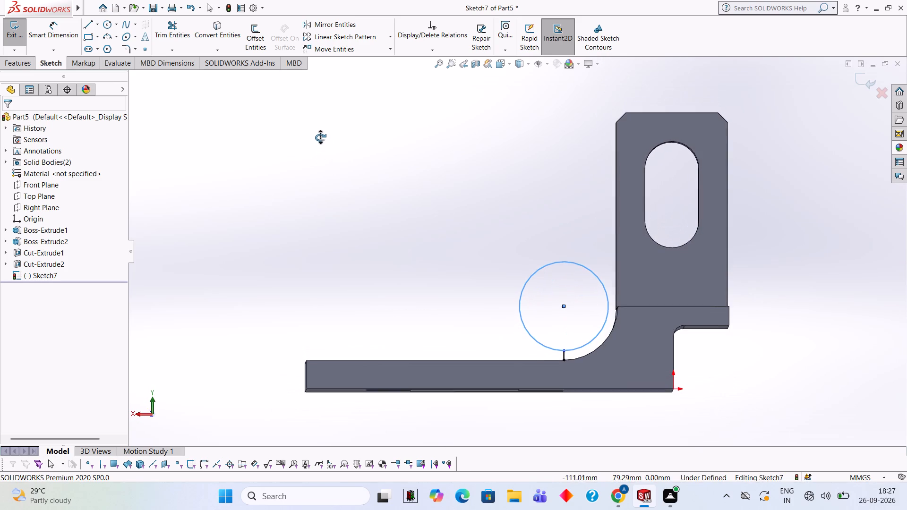
{"action": "middle_click_drag", "start_coordinate": [320, 137], "coordinate": [318, 155]}
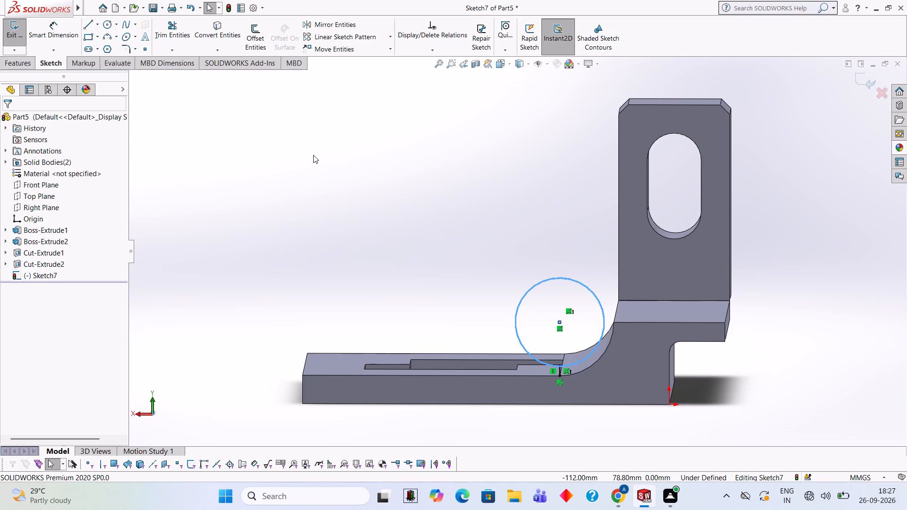
{"action": "middle_click", "coordinate": [412, 202]}
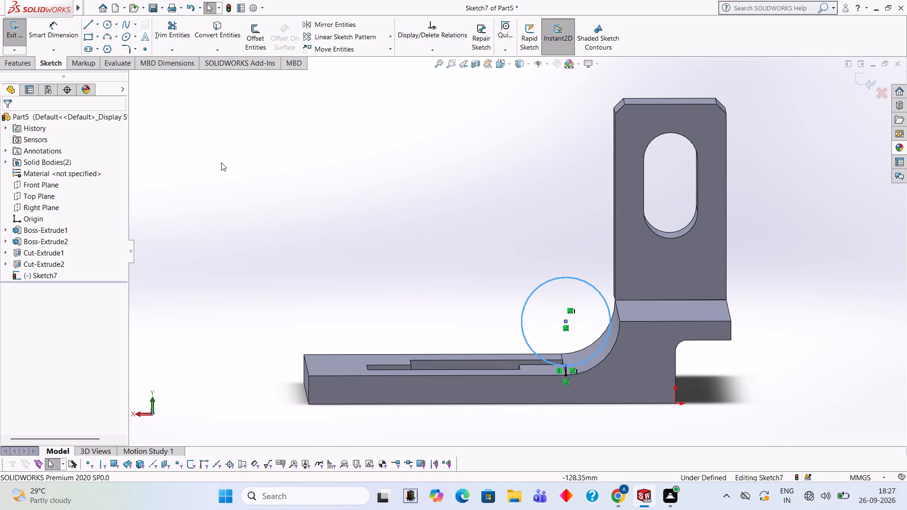
{"action": "left_click", "coordinate": [90, 20]}
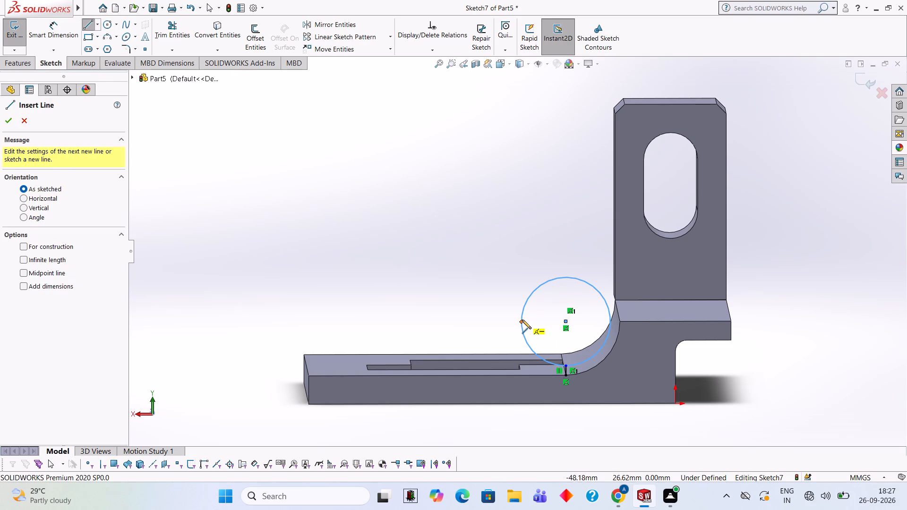
{"action": "left_click", "coordinate": [565, 365]}
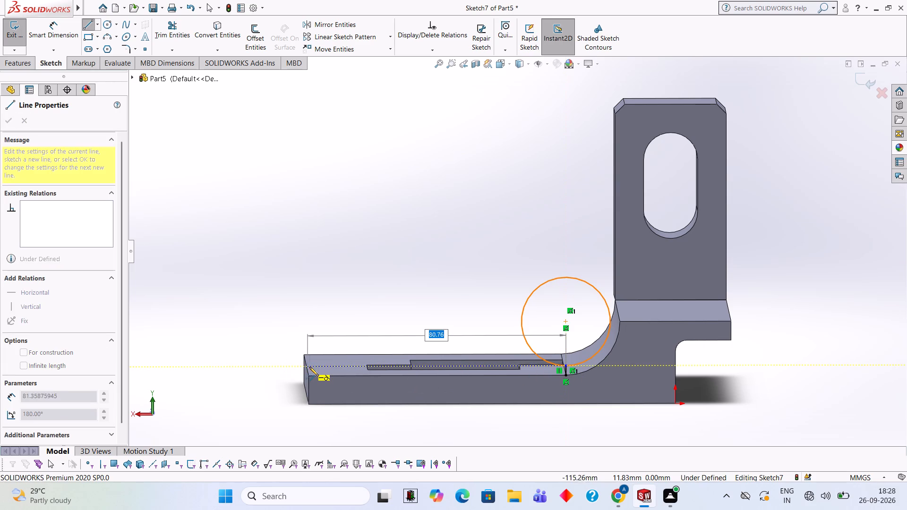
{"action": "middle_click_drag", "start_coordinate": [322, 358], "coordinate": [325, 328]}
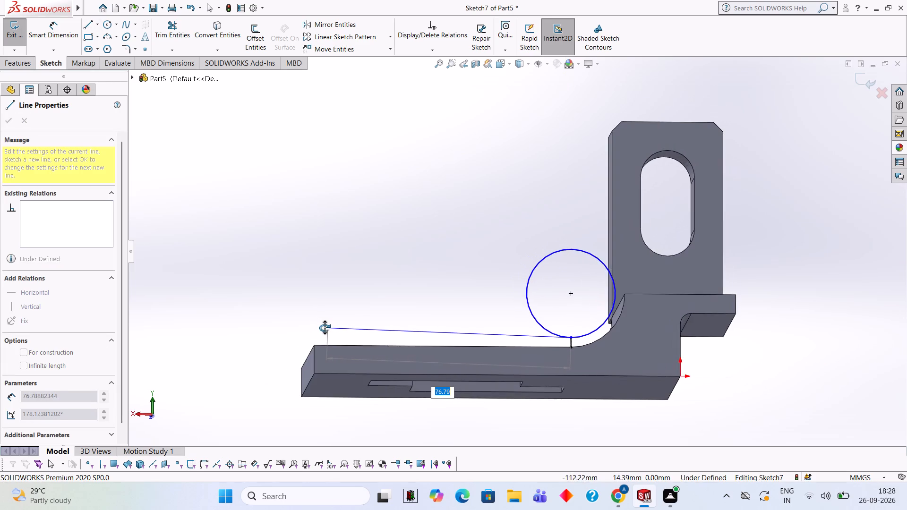
{"action": "middle_click_drag", "start_coordinate": [325, 328], "coordinate": [317, 340]}
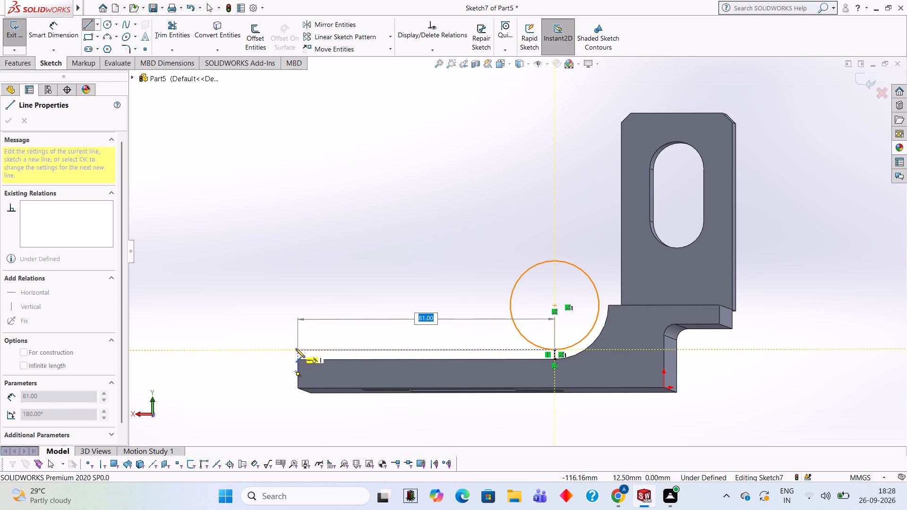
{"action": "left_click", "coordinate": [296, 348]}
{"action": "left_click", "coordinate": [297, 358]}
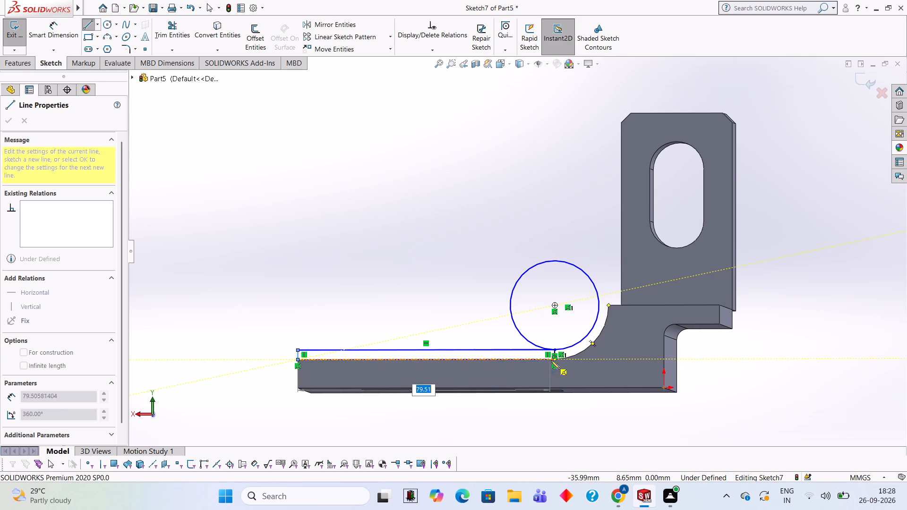
{"action": "left_click", "coordinate": [555, 360]}
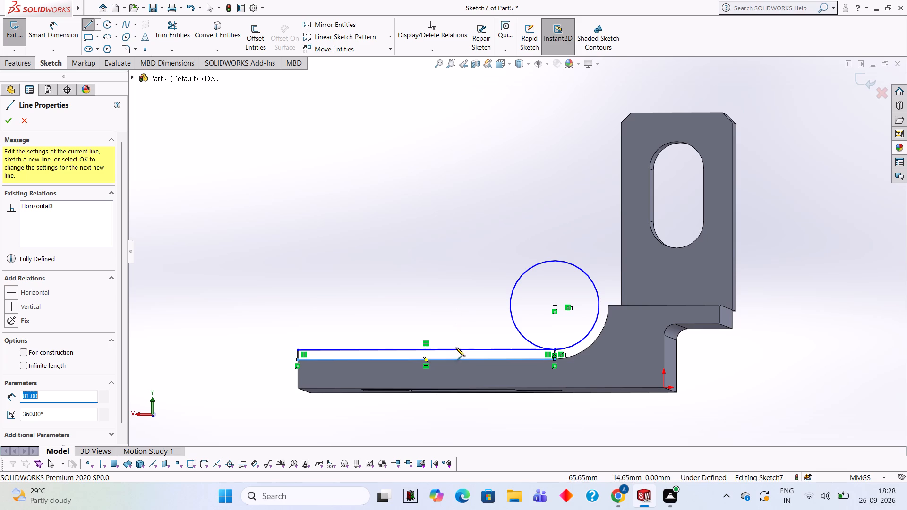
Sketch a 3 mm horizontal line from the concave curve's upper end inward to the 14 mm radius circle.
{"action": "middle_click_drag", "start_coordinate": [510, 191], "coordinate": [518, 223]}
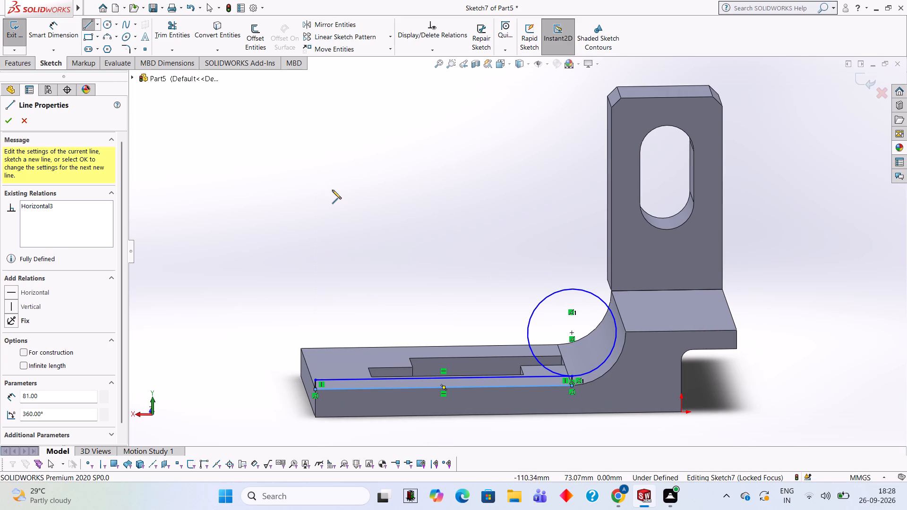
{"action": "left_click", "coordinate": [90, 22]}
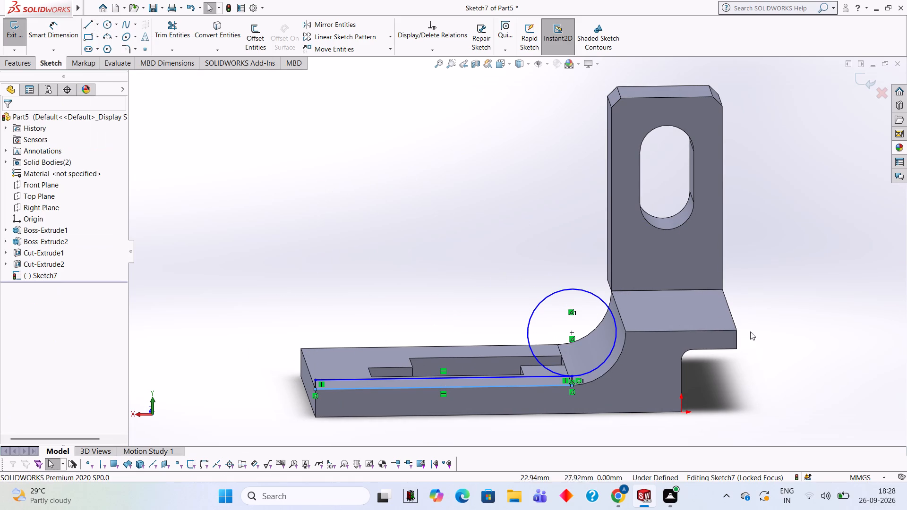
{"action": "left_click", "coordinate": [625, 332]}
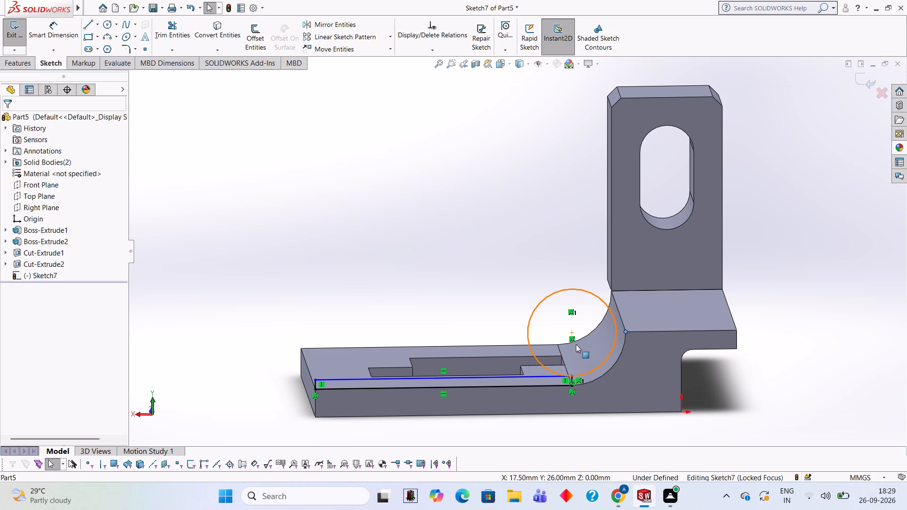
{"action": "left_click", "coordinate": [89, 24]}
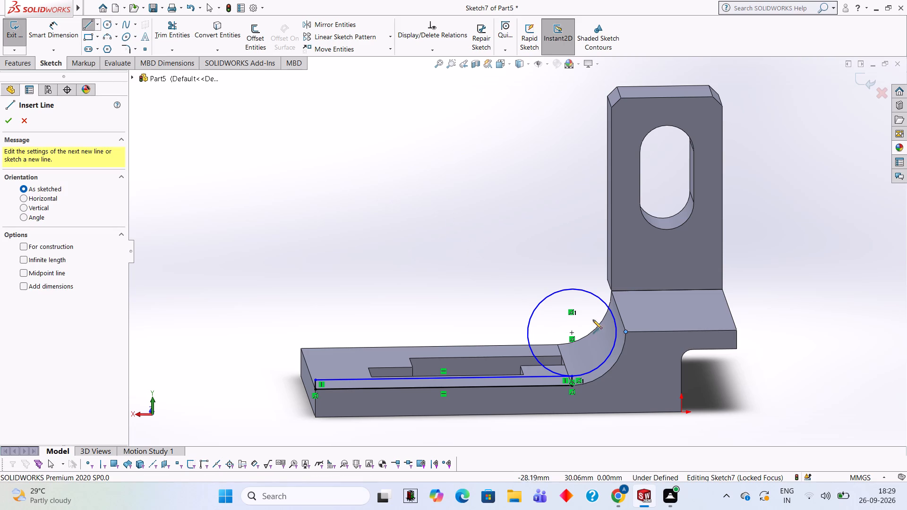
{"action": "left_click", "coordinate": [625, 331]}
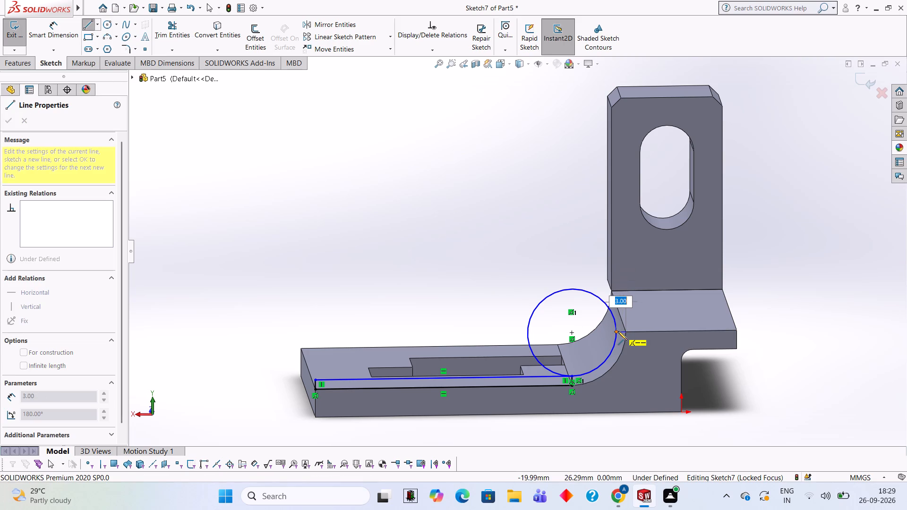
{"action": "left_click", "coordinate": [616, 331]}
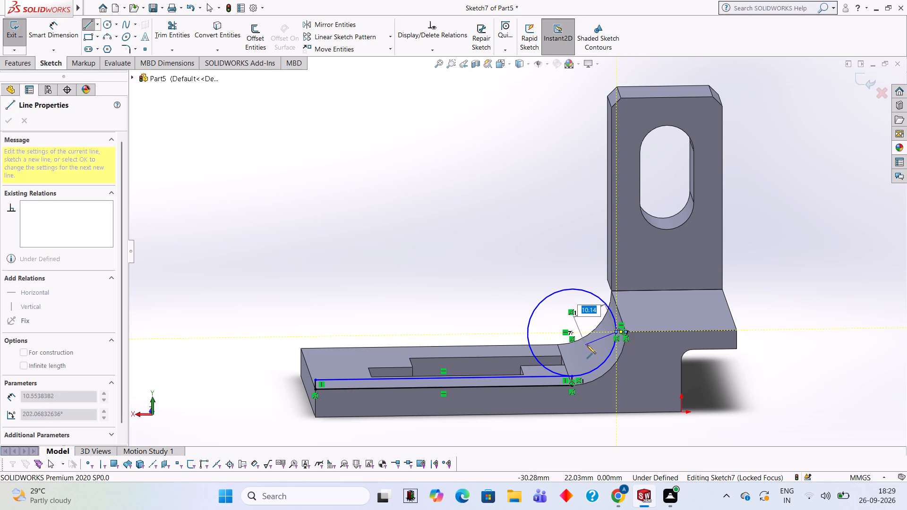
{"action": "key", "text": "Escape"}
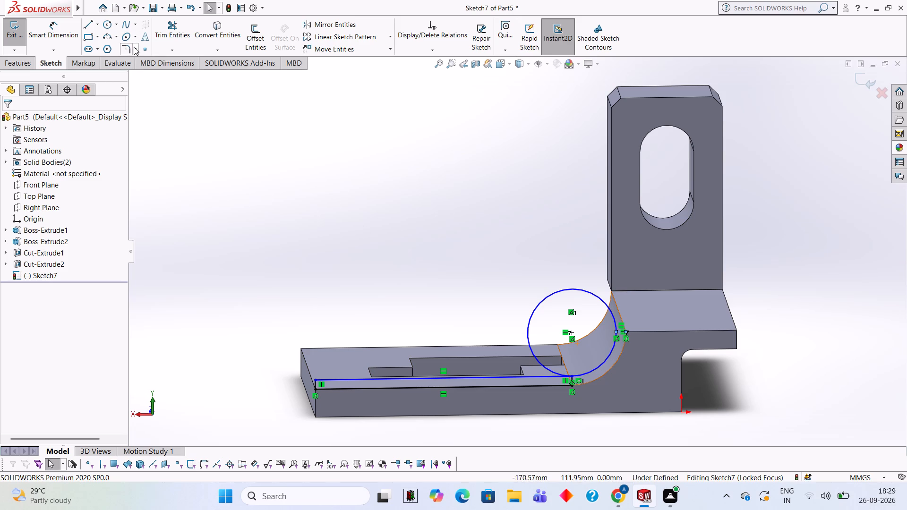
Trim the circle to the arc facing the concave curve and remove the short vertical line at the curve's foot.
{"action": "left_click", "coordinate": [171, 40]}
{"action": "left_click", "coordinate": [528, 334]}
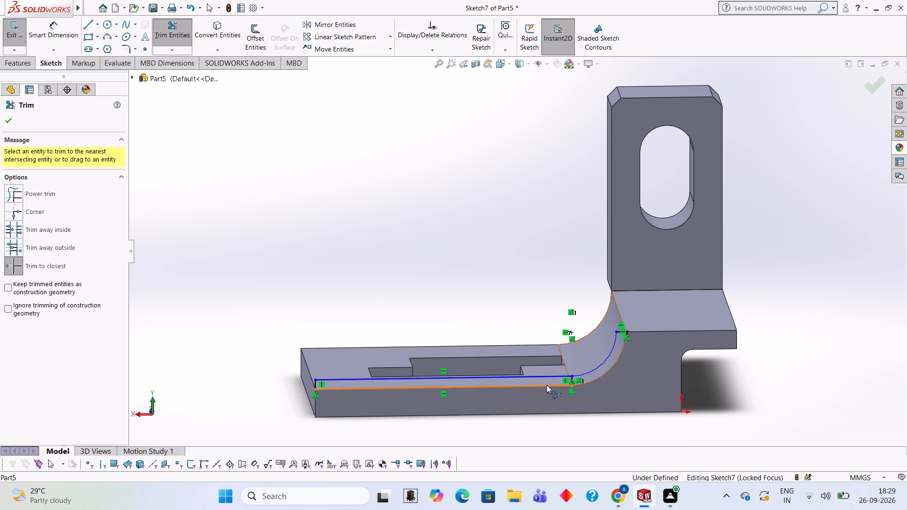
{"action": "scroll", "coordinate": [586, 376], "scroll_direction": "down", "scroll_amount": 4}
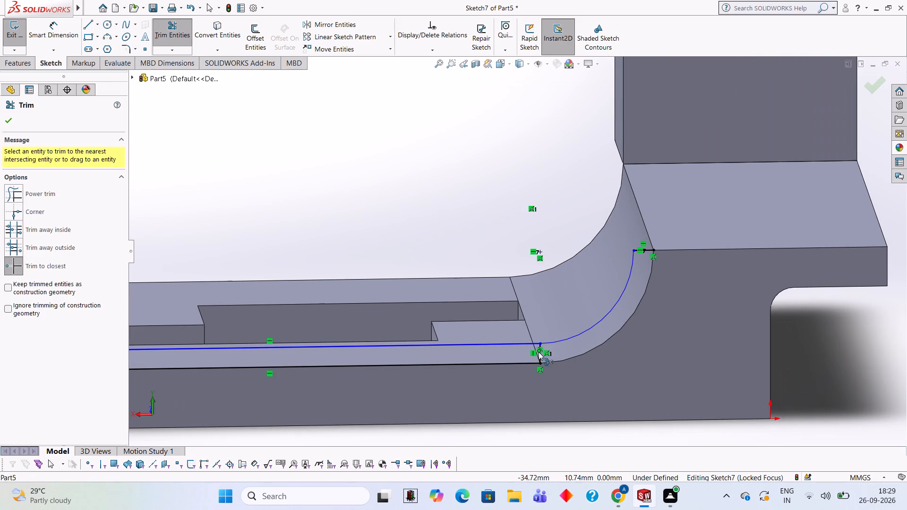
{"action": "left_click", "coordinate": [540, 356]}
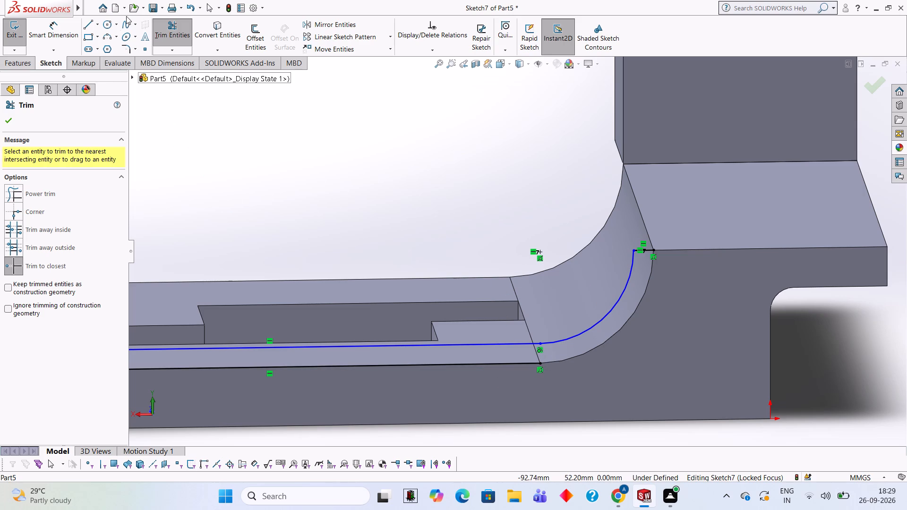
Sketch a 17 mm radius circle centred on the concave curve's centre.
{"action": "left_click", "coordinate": [111, 25]}
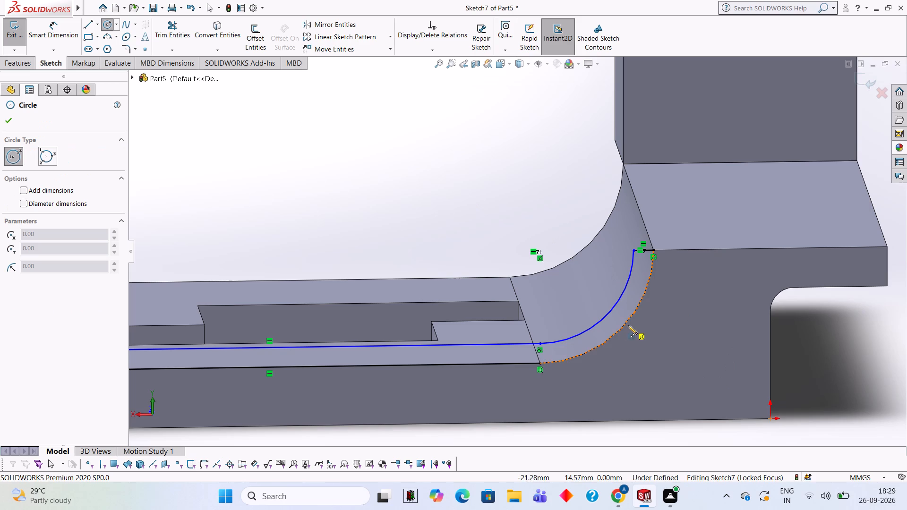
{"action": "left_click", "coordinate": [540, 250]}
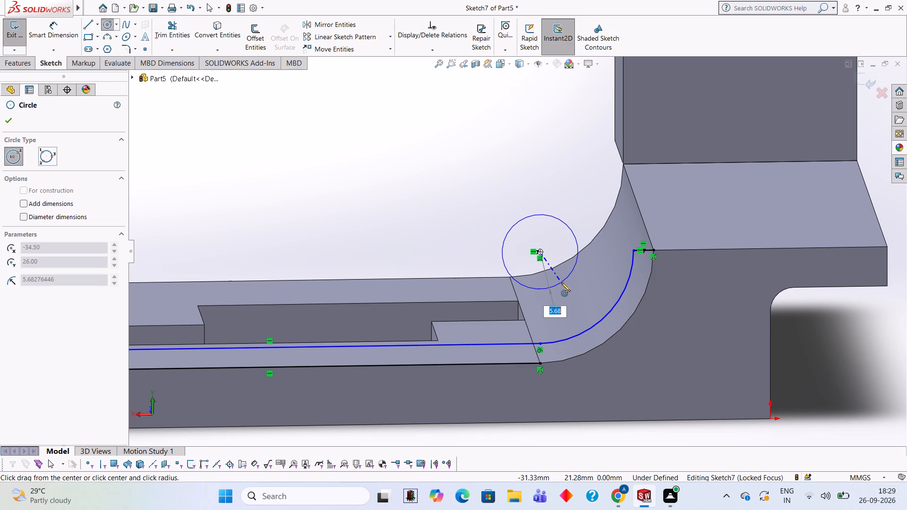
{"action": "type", "text": "17"}
{"action": "key", "text": "Return"}
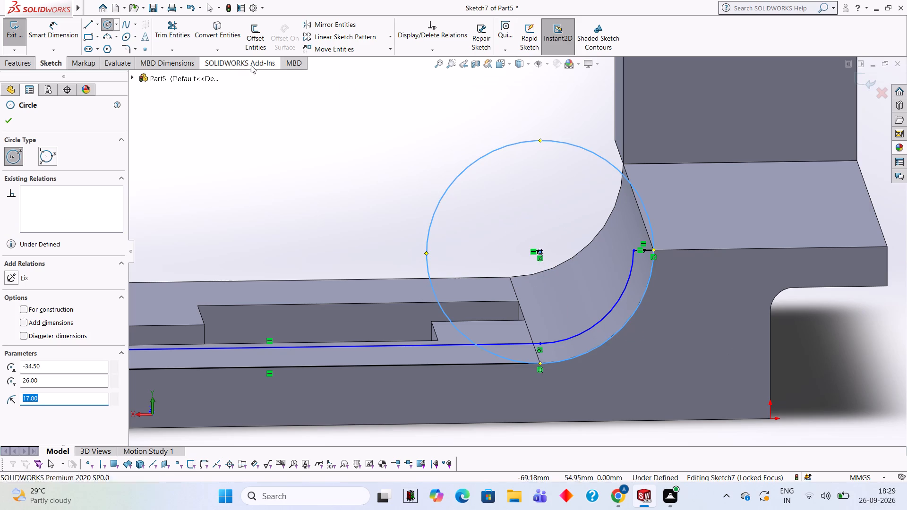
Trim the 17 mm radius circle down to the arc along the concave curve, closing the strip profile.
{"action": "left_click", "coordinate": [176, 32]}
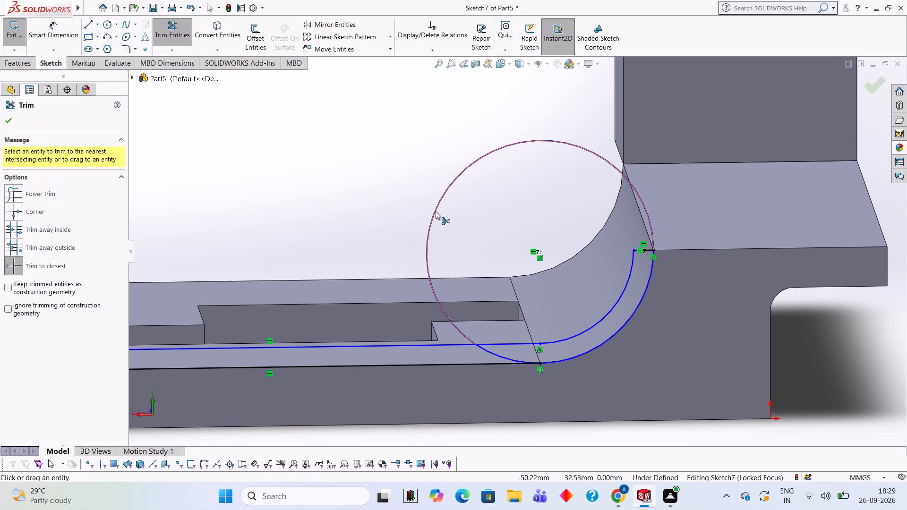
{"action": "left_click", "coordinate": [436, 211]}
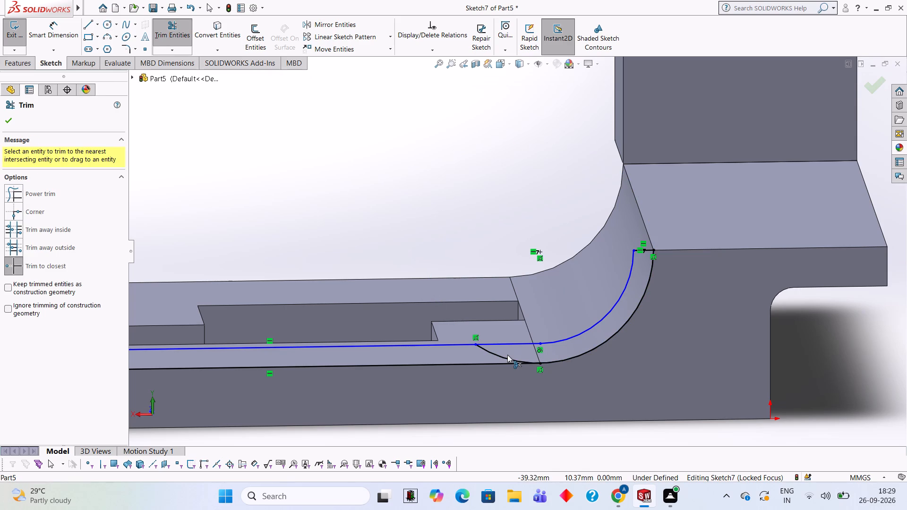
{"action": "left_click", "coordinate": [498, 355]}
{"action": "scroll", "coordinate": [558, 270], "scroll_direction": "up", "scroll_amount": 2}
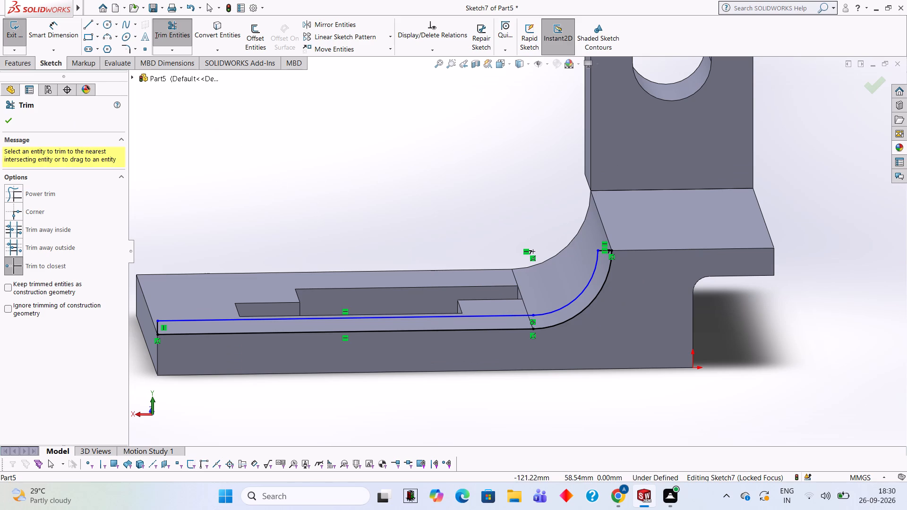
Extrude the strip profile 24 mm blind in the reversed direction, over the base, with the result merged.
{"action": "left_click", "coordinate": [25, 68]}
{"action": "left_click", "coordinate": [17, 28]}
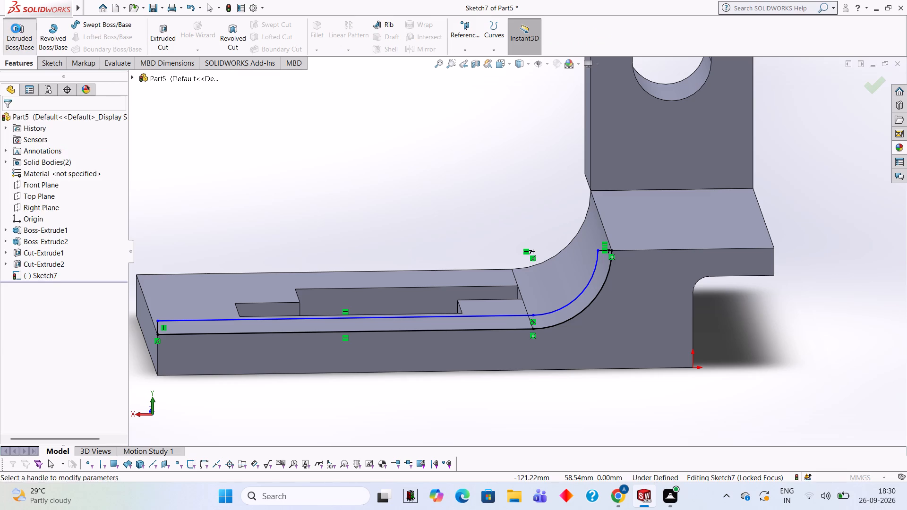
{"action": "middle_click_drag", "start_coordinate": [282, 181], "coordinate": [328, 205]}
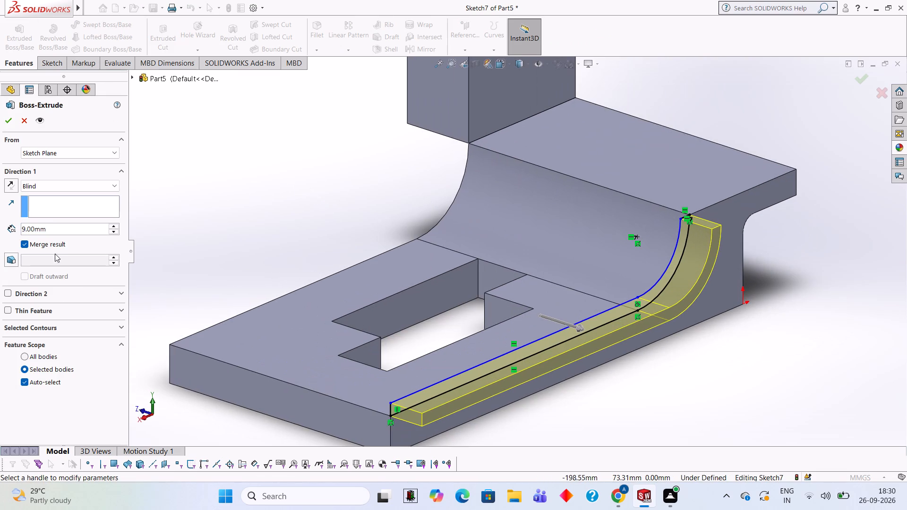
{"action": "left_click", "coordinate": [9, 187]}
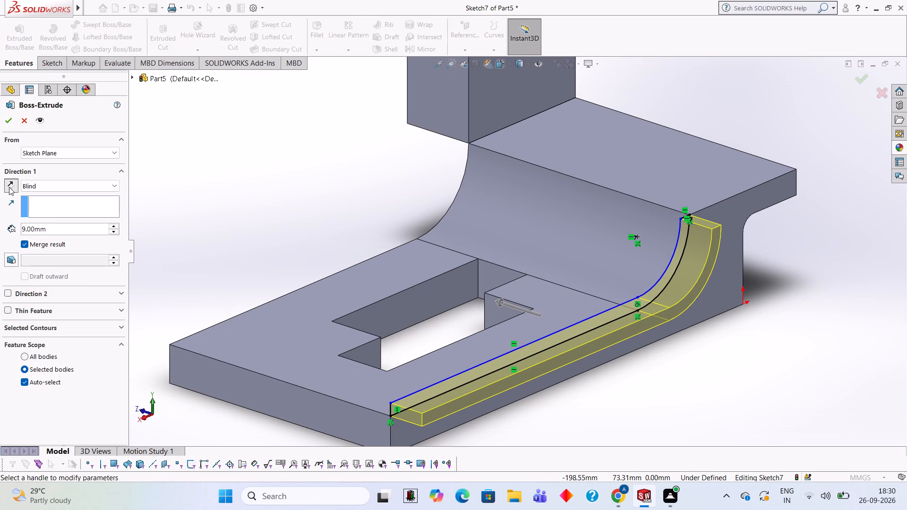
{"action": "left_click", "coordinate": [60, 231]}
{"action": "key", "text": "BackSpace"}
{"action": "key", "text": "BackSpace"}
{"action": "key", "text": "BackSpace"}
{"action": "key", "text": "BackSpace"}
{"action": "key", "text": "BackSpace"}
{"action": "key", "text": "BackSpace"}
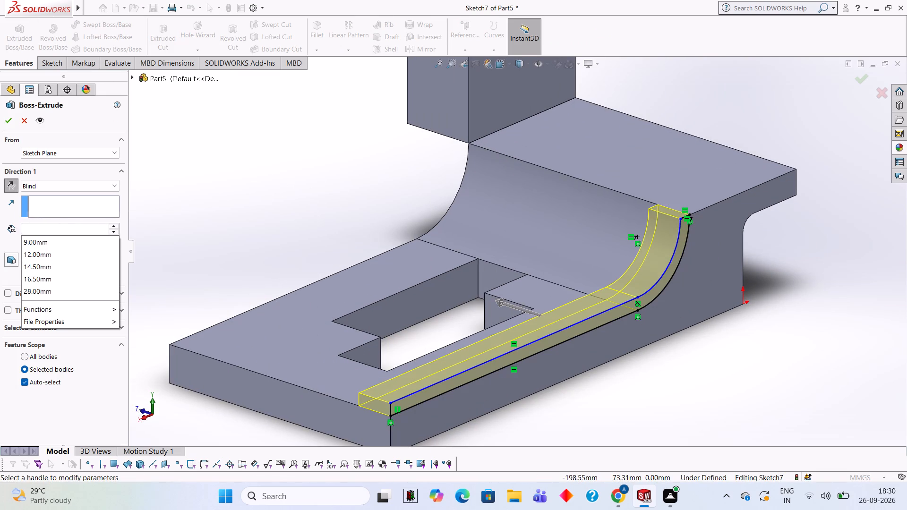
{"action": "type", "text": "24"}
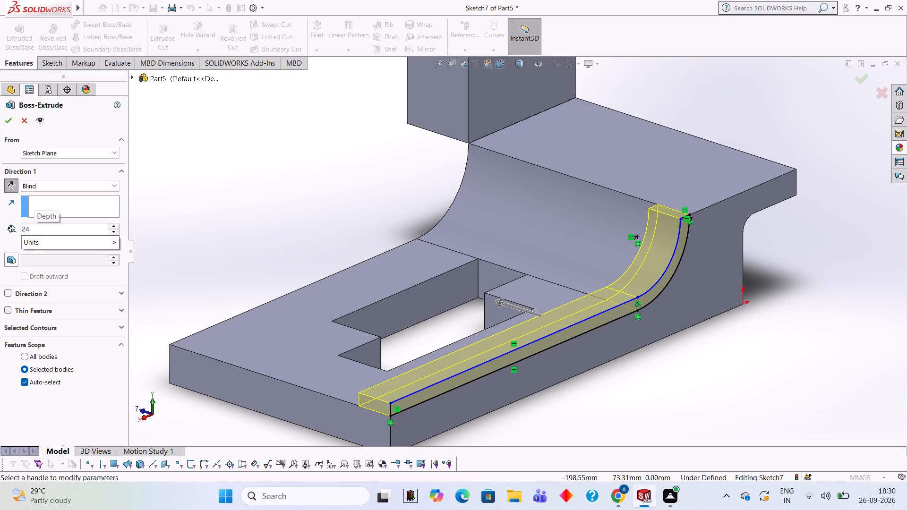
{"action": "key", "text": "Return"}
{"action": "scroll", "coordinate": [316, 174], "scroll_direction": "up", "scroll_amount": 1}
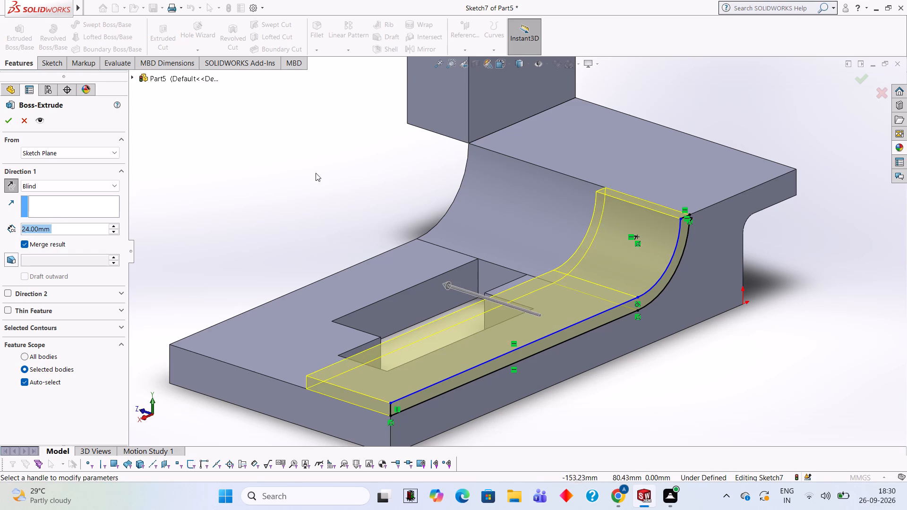
{"action": "middle_click_drag", "start_coordinate": [317, 173], "coordinate": [385, 191]}
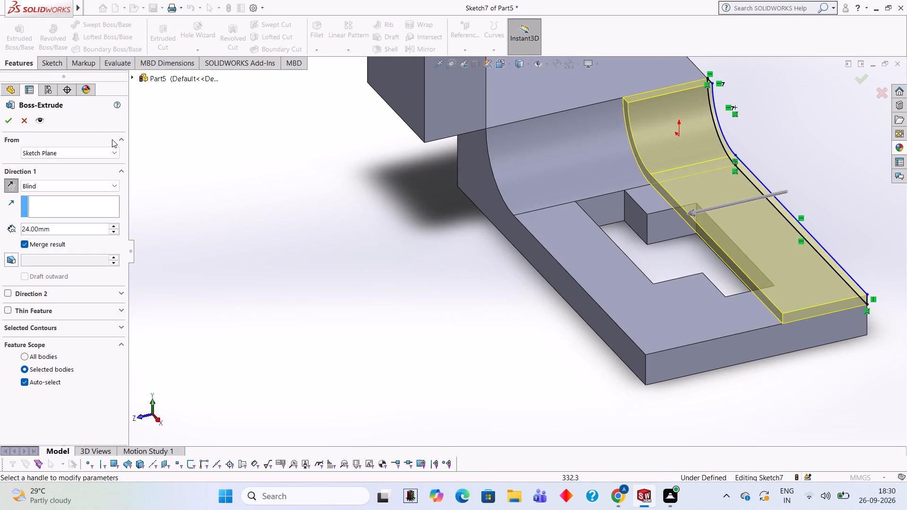
{"action": "left_click", "coordinate": [10, 119]}
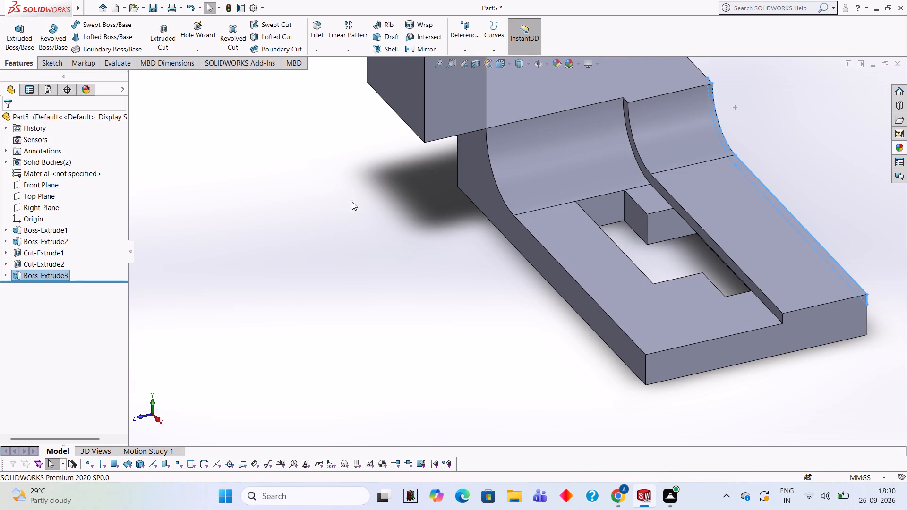
{"action": "left_click", "coordinate": [382, 202]}
On the strip's underside face exposed in the stepped cutout, sketch a closed 48 by 6.5 mm rectangle of lines along that face's edges.
{"action": "scroll", "coordinate": [381, 202], "scroll_direction": "up", "scroll_amount": 2}
{"action": "middle_click_drag", "start_coordinate": [406, 213], "coordinate": [451, 217]}
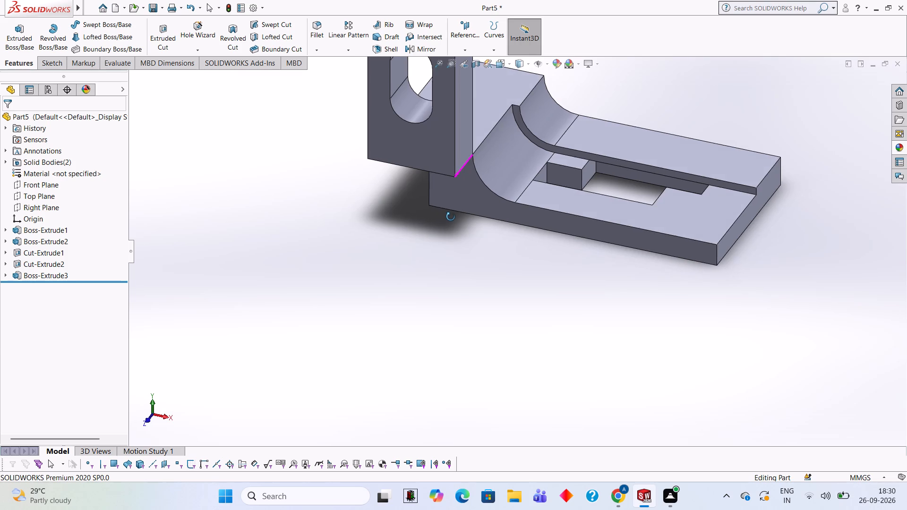
{"action": "middle_click_drag", "start_coordinate": [451, 217], "coordinate": [460, 175]}
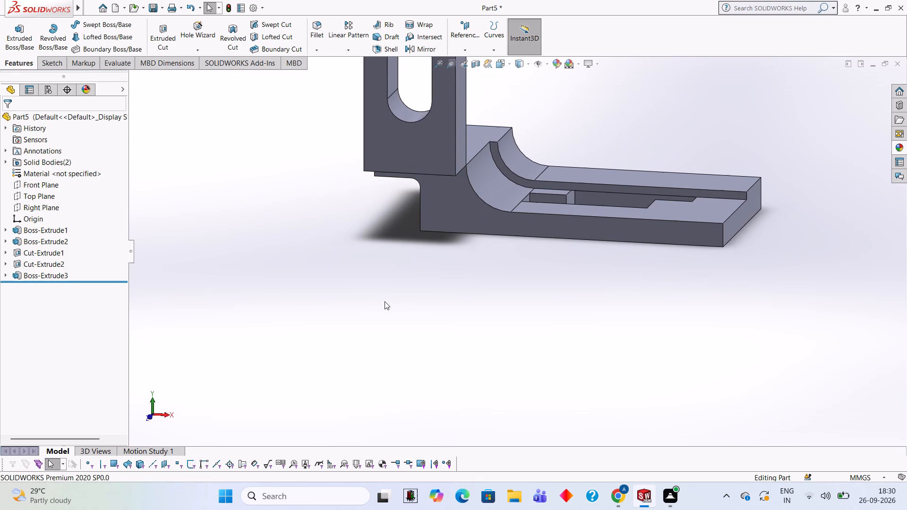
{"action": "middle_click_drag", "start_coordinate": [633, 279], "coordinate": [640, 217]}
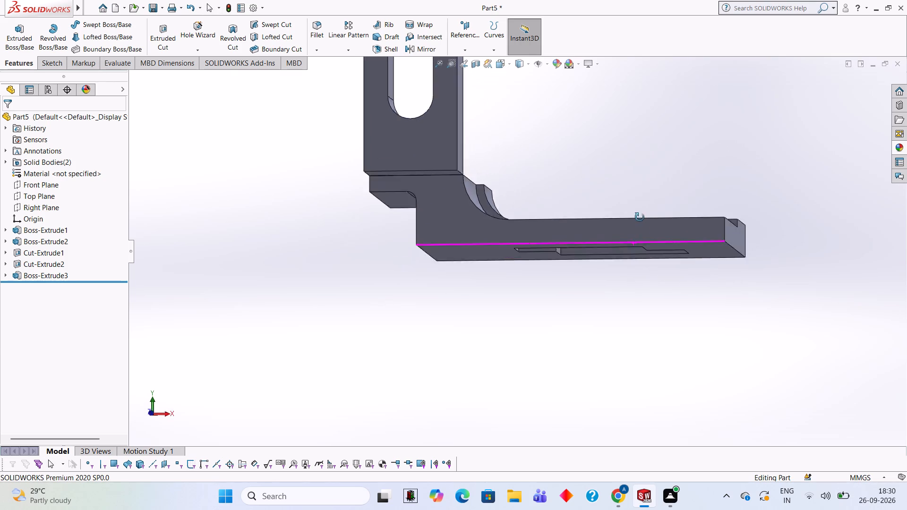
{"action": "middle_click_drag", "start_coordinate": [640, 217], "coordinate": [628, 145]}
{"action": "middle_click_drag", "start_coordinate": [640, 263], "coordinate": [611, 182]}
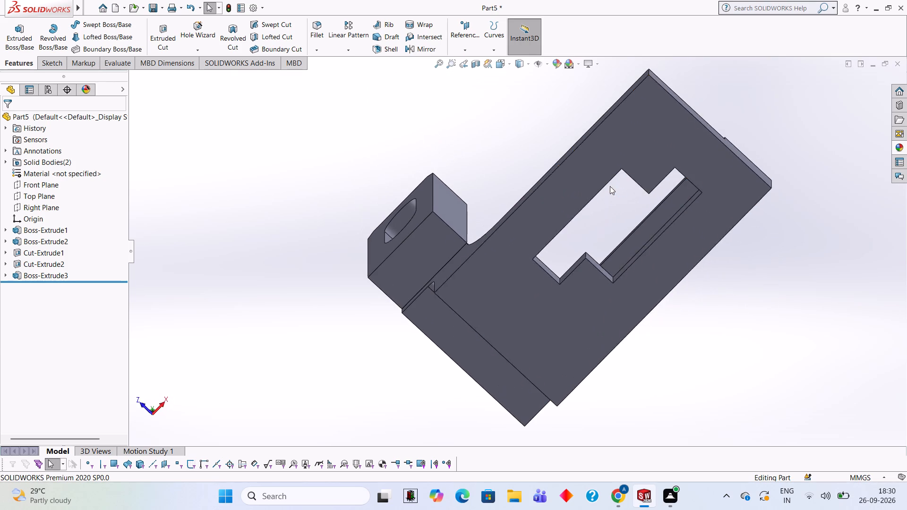
{"action": "left_click", "coordinate": [676, 193]}
{"action": "left_click", "coordinate": [713, 164]}
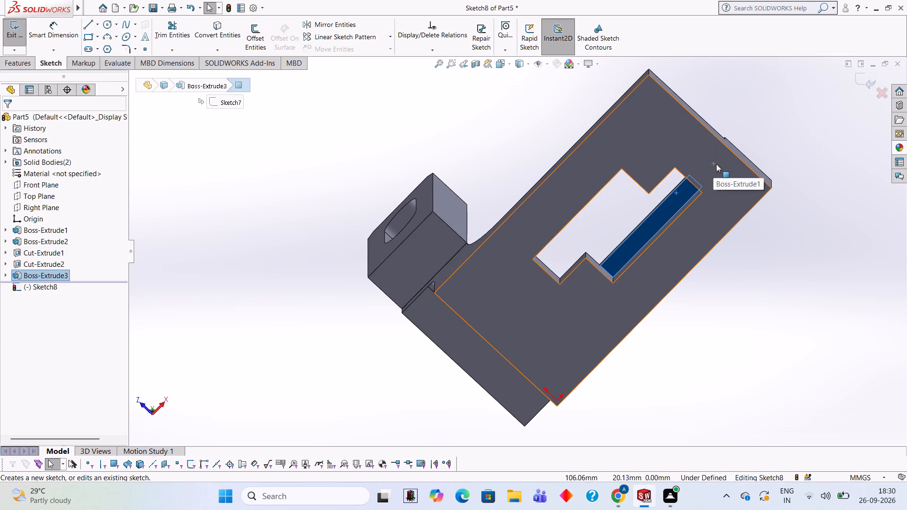
{"action": "key", "text": "ctrl+8"}
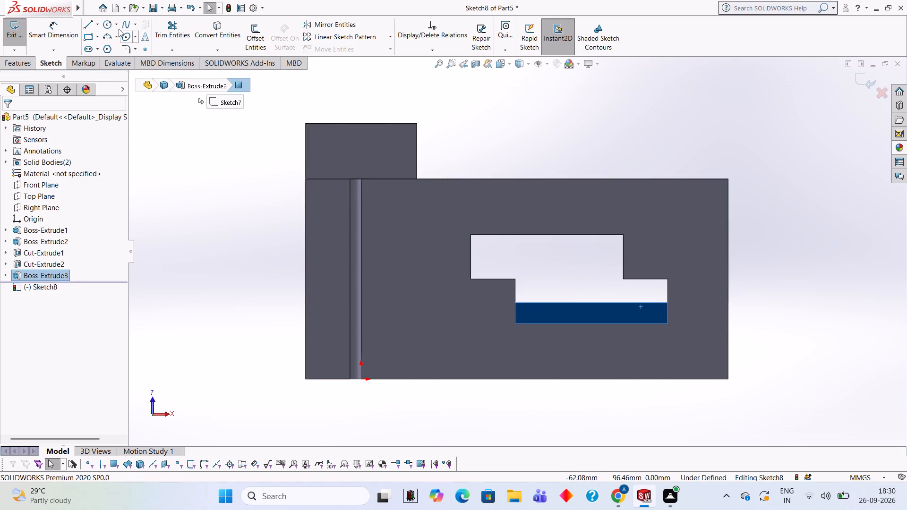
{"action": "left_click", "coordinate": [89, 26]}
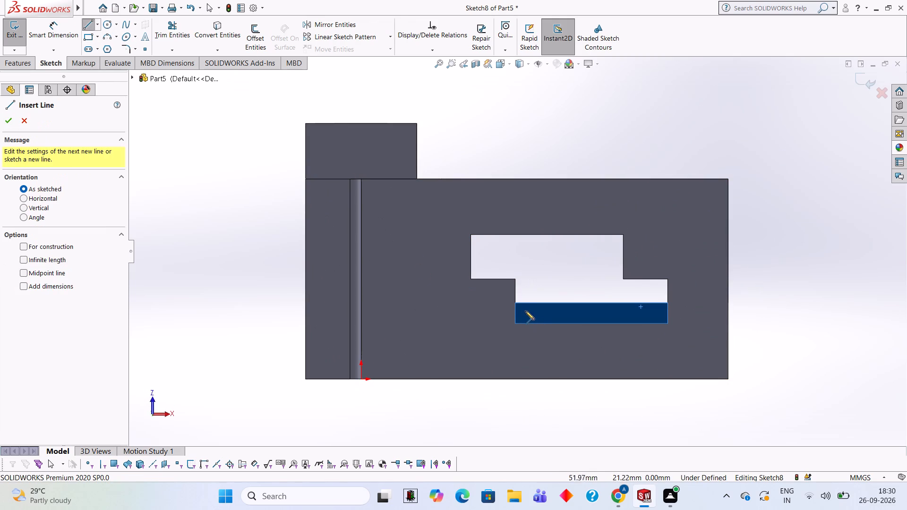
{"action": "left_click", "coordinate": [515, 304]}
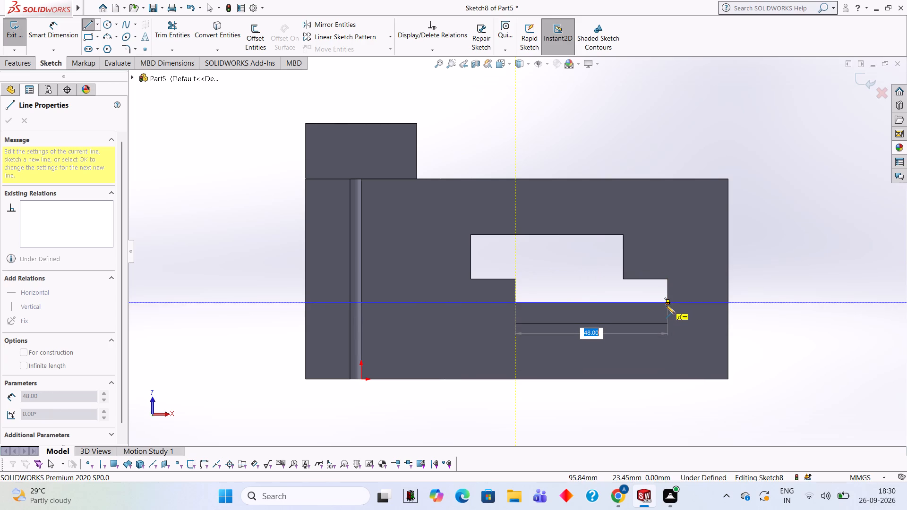
{"action": "left_click", "coordinate": [666, 305]}
{"action": "left_click", "coordinate": [667, 323]}
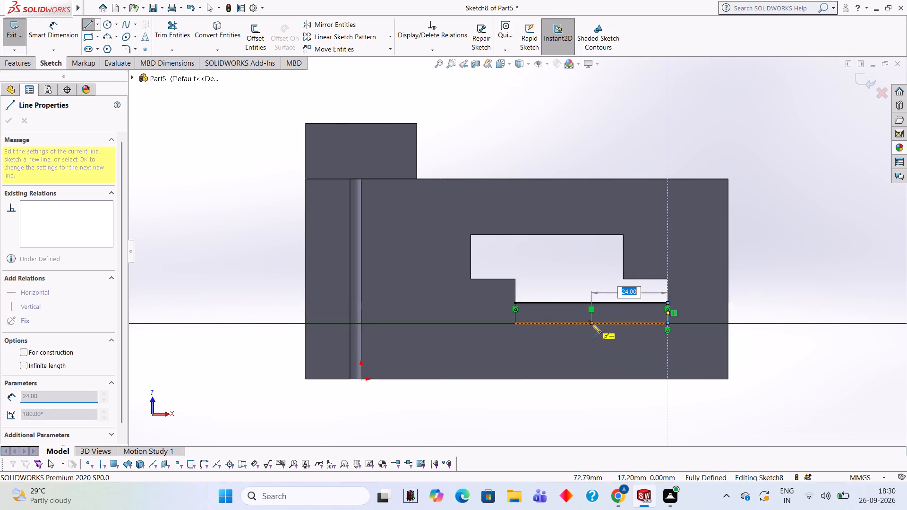
{"action": "left_click", "coordinate": [514, 323]}
{"action": "left_click", "coordinate": [515, 301]}
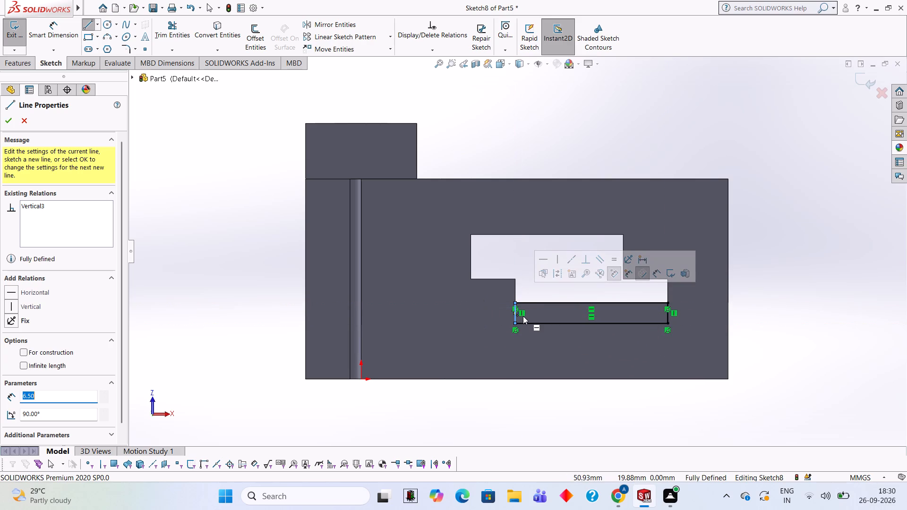
Cut-extrude the 48 by 6.5 mm rectangle 3 mm blind to clear the strip over the stepped cutout.
{"action": "key", "text": "Escape"}
{"action": "middle_click_drag", "start_coordinate": [615, 177], "coordinate": [635, 247]}
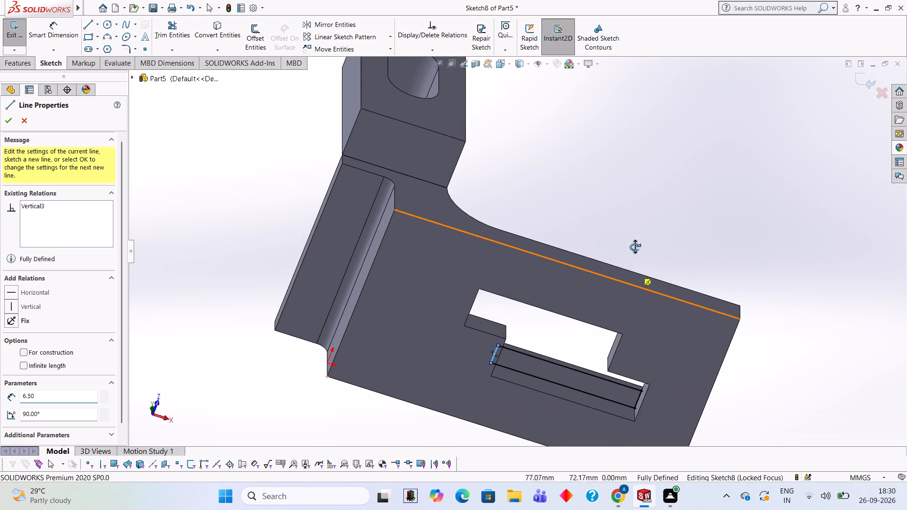
{"action": "middle_click_drag", "start_coordinate": [635, 247], "coordinate": [635, 248]}
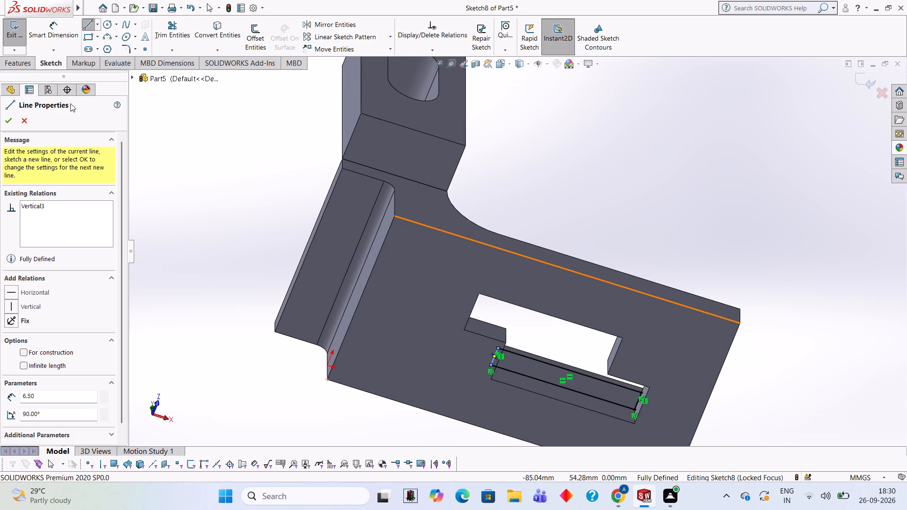
{"action": "left_click", "coordinate": [21, 61]}
{"action": "left_click", "coordinate": [176, 34]}
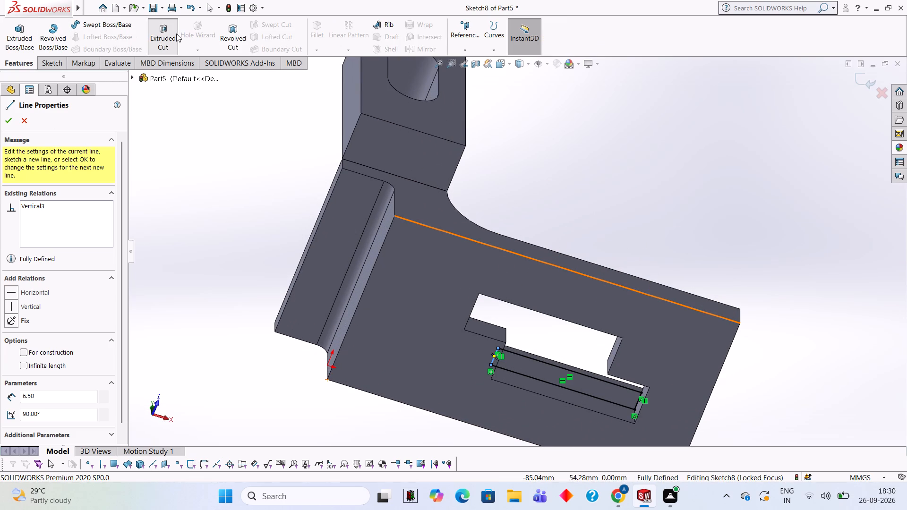
{"action": "middle_click_drag", "start_coordinate": [563, 150], "coordinate": [556, 180]}
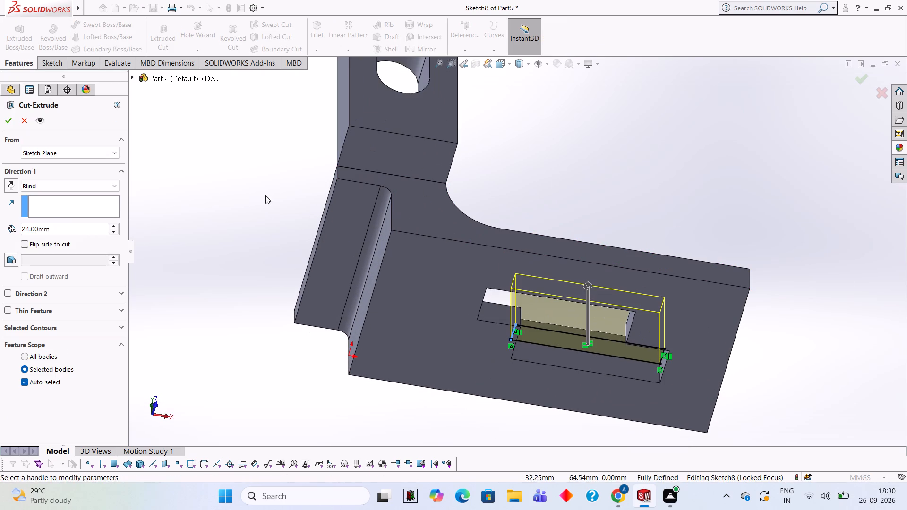
{"action": "left_click", "coordinate": [82, 231]}
{"action": "key", "text": "BackSpace"}
{"action": "key", "text": "BackSpace"}
{"action": "key", "text": "BackSpace"}
{"action": "key", "text": "BackSpace"}
{"action": "key", "text": "BackSpace"}
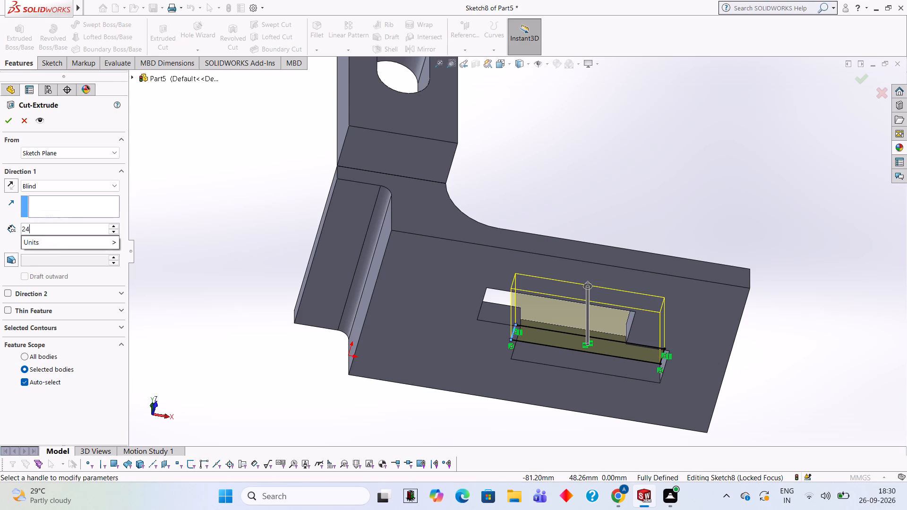
{"action": "key", "text": "BackSpace"}
{"action": "key", "text": "BackSpace"}
{"action": "key", "text": "3"}
{"action": "key", "text": "Return"}
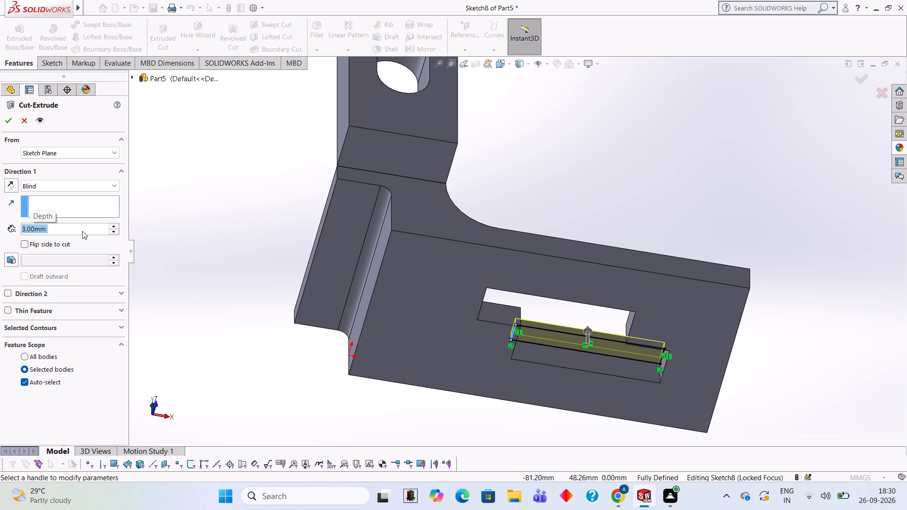
{"action": "middle_click_drag", "start_coordinate": [592, 180], "coordinate": [561, 305]}
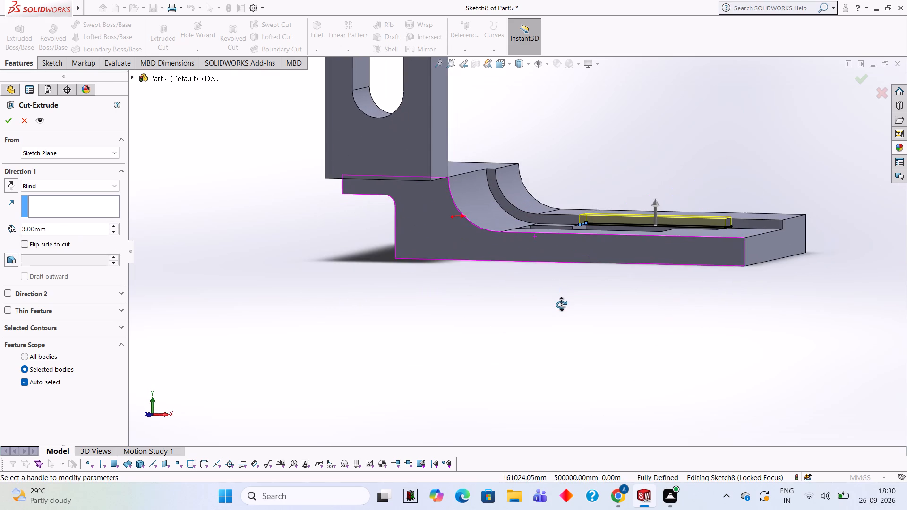
{"action": "middle_click_drag", "start_coordinate": [561, 305], "coordinate": [587, 318]}
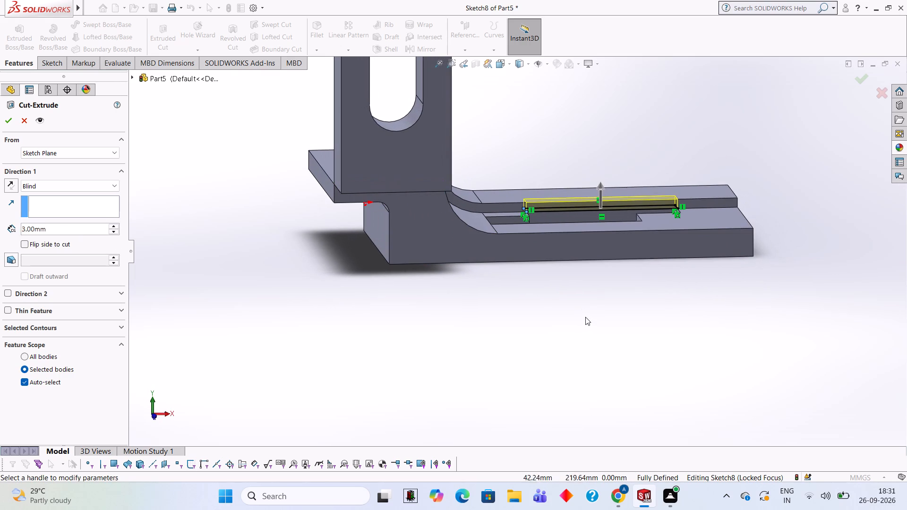
{"action": "middle_click_drag", "start_coordinate": [633, 136], "coordinate": [599, 197]}
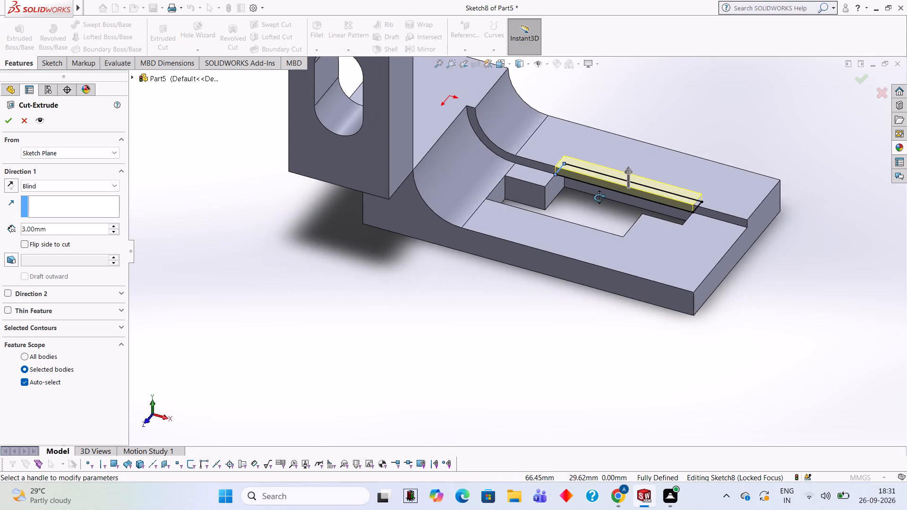
{"action": "middle_click_drag", "start_coordinate": [599, 197], "coordinate": [532, 113]}
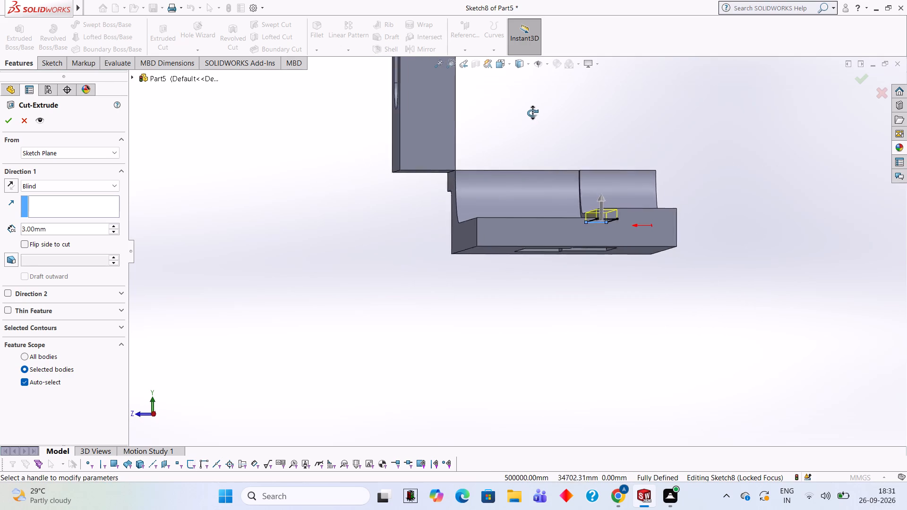
{"action": "middle_click_drag", "start_coordinate": [532, 113], "coordinate": [531, 115]}
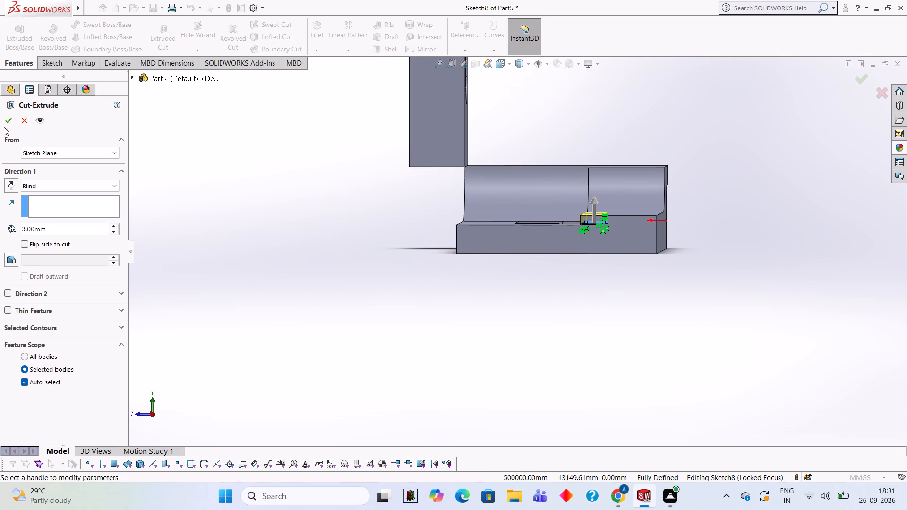
{"action": "left_click", "coordinate": [4, 126]}
Examine the part from several angles, checking the raised strip, the stepped cutout and the slotted upright.
{"action": "left_click", "coordinate": [214, 181]}
{"action": "middle_click_drag", "start_coordinate": [215, 182], "coordinate": [249, 220]}
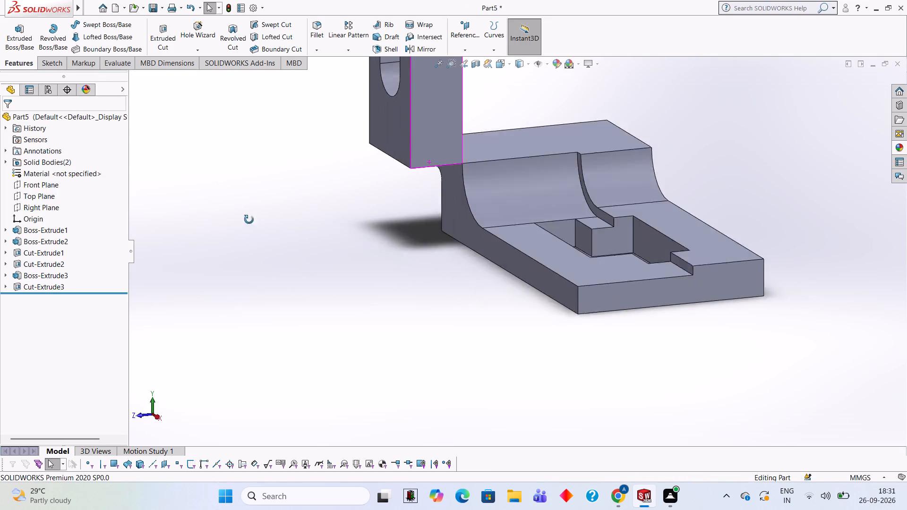
{"action": "middle_click_drag", "start_coordinate": [249, 220], "coordinate": [268, 230]}
{"action": "scroll", "coordinate": [314, 263], "scroll_direction": "up", "scroll_amount": 1}
{"action": "middle_click_drag", "start_coordinate": [326, 269], "coordinate": [346, 280]}
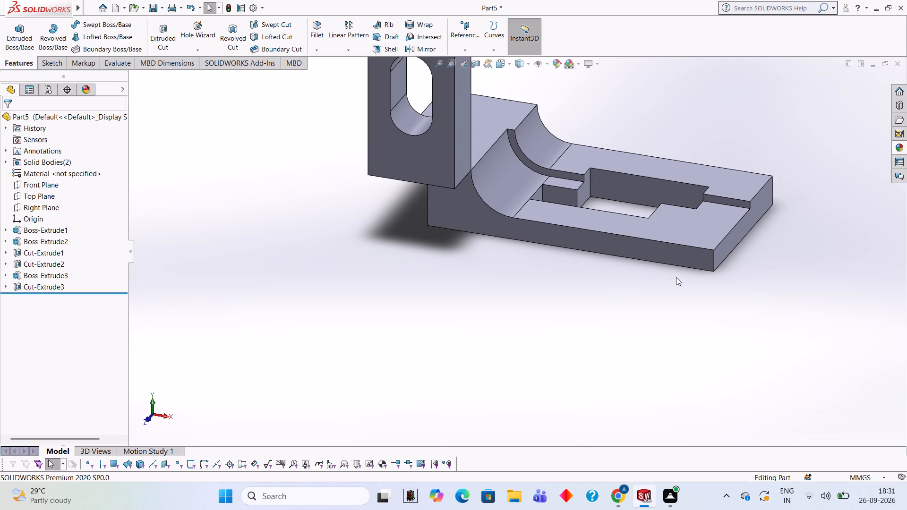
{"action": "scroll", "coordinate": [670, 302], "scroll_direction": "up", "scroll_amount": 1}
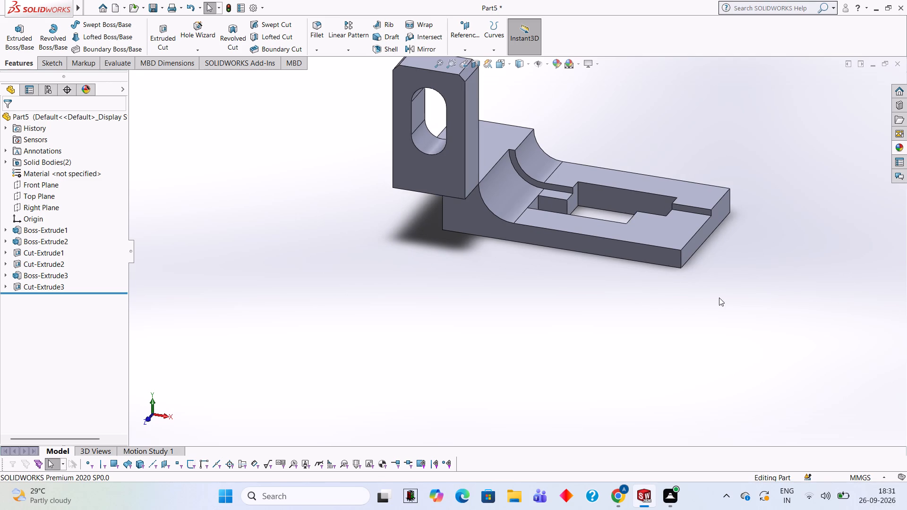
{"action": "scroll", "coordinate": [597, 297], "scroll_direction": "up", "scroll_amount": 2}
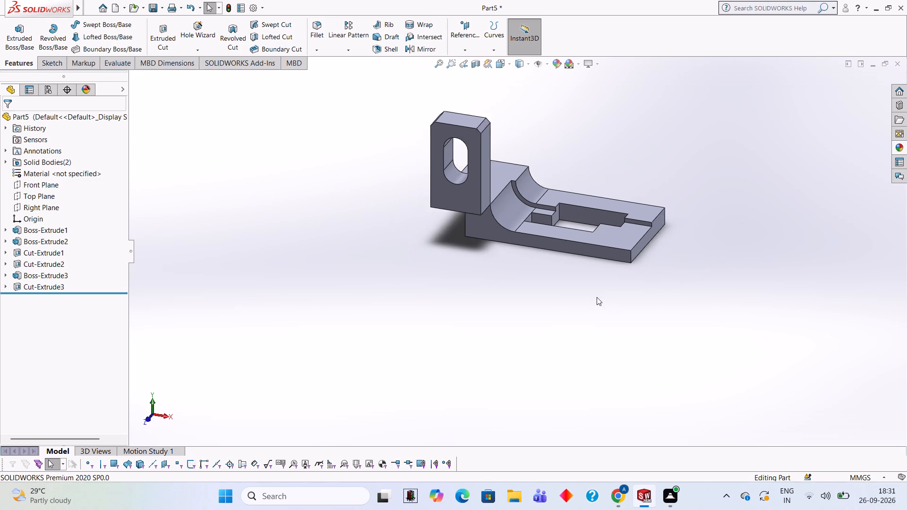
{"action": "scroll", "coordinate": [597, 297], "scroll_direction": "up", "scroll_amount": 1}
{"action": "scroll", "coordinate": [614, 270], "scroll_direction": "down", "scroll_amount": 3}
{"action": "scroll", "coordinate": [470, 106], "scroll_direction": "down", "scroll_amount": 2}
{"action": "scroll", "coordinate": [472, 115], "scroll_direction": "up", "scroll_amount": 2}
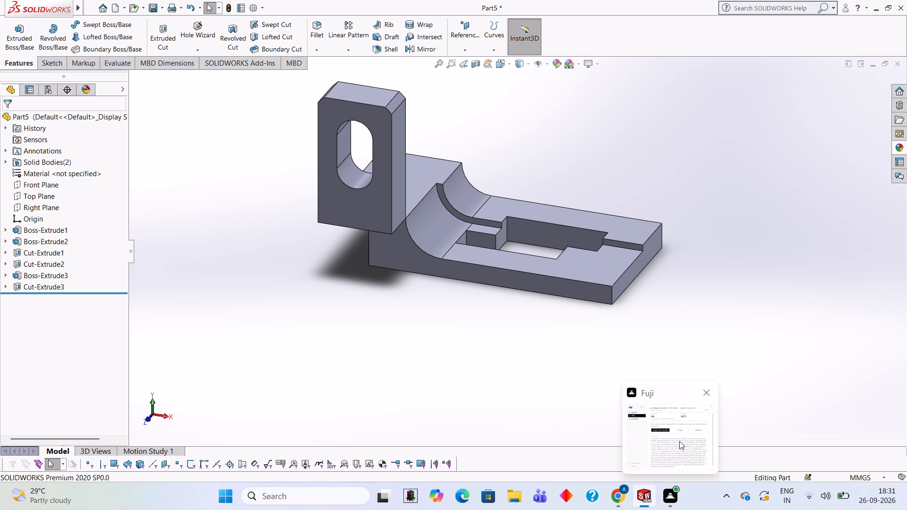
{"action": "middle_click_drag", "start_coordinate": [592, 157], "coordinate": [612, 157]}
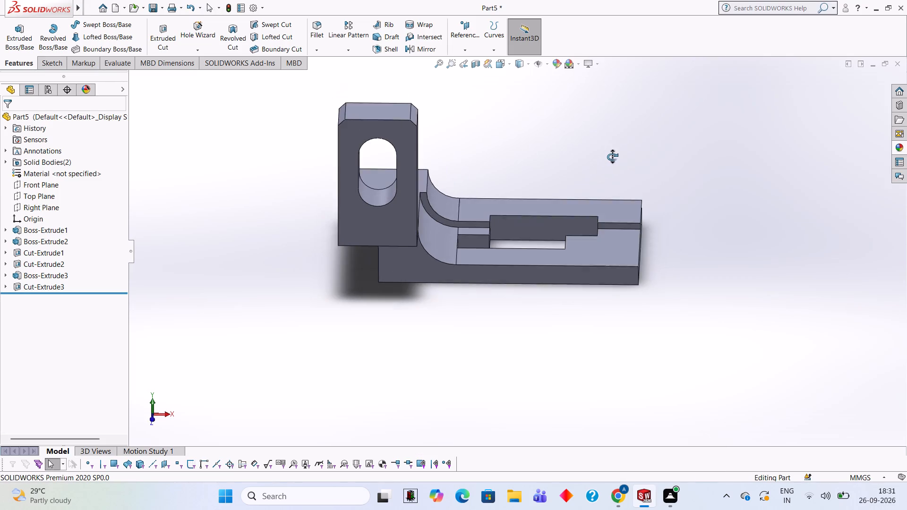
{"action": "middle_click_drag", "start_coordinate": [612, 157], "coordinate": [614, 157]}
{"action": "scroll", "coordinate": [614, 139], "scroll_direction": "up", "scroll_amount": 2}
{"action": "middle_click_drag", "start_coordinate": [614, 134], "coordinate": [578, 115]}
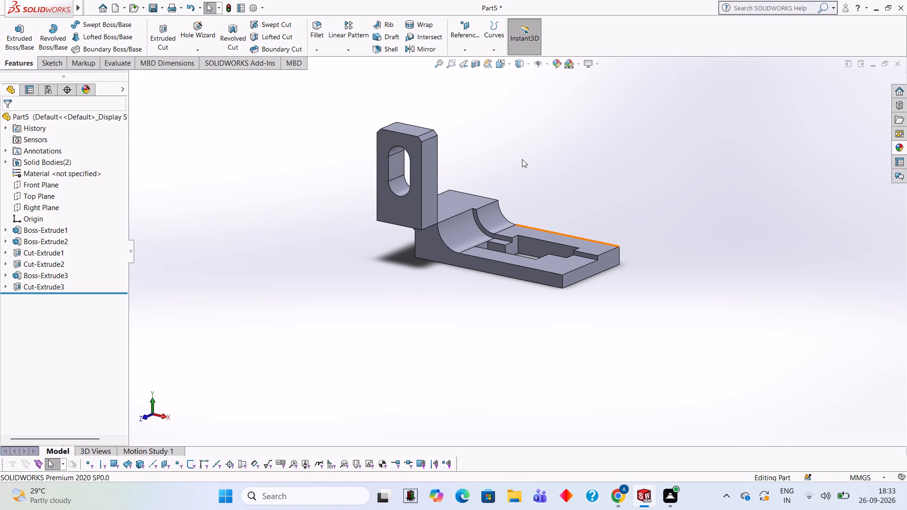
Apply the Yellow LED appearance to the stepped base body only.
{"action": "middle_click_drag", "start_coordinate": [518, 159], "coordinate": [525, 206]}
{"action": "scroll", "coordinate": [525, 206], "scroll_direction": "down", "scroll_amount": 2}
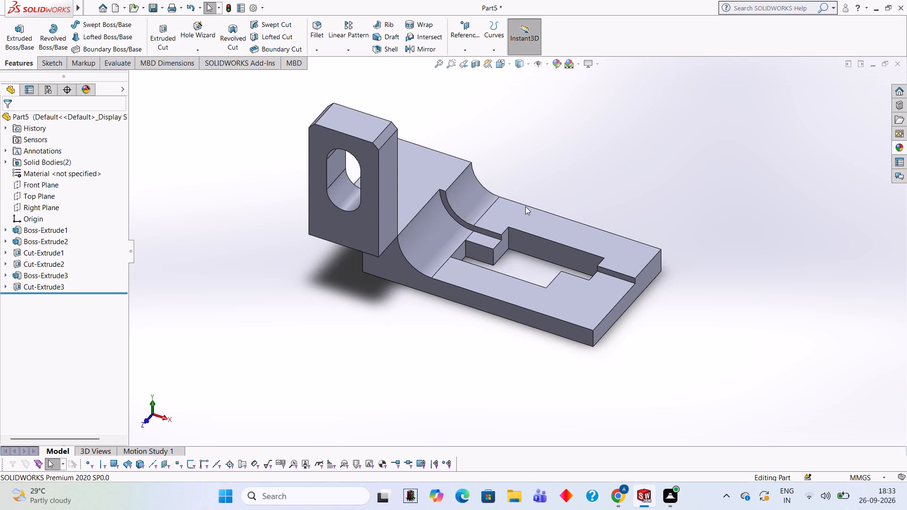
{"action": "left_click", "coordinate": [902, 146]}
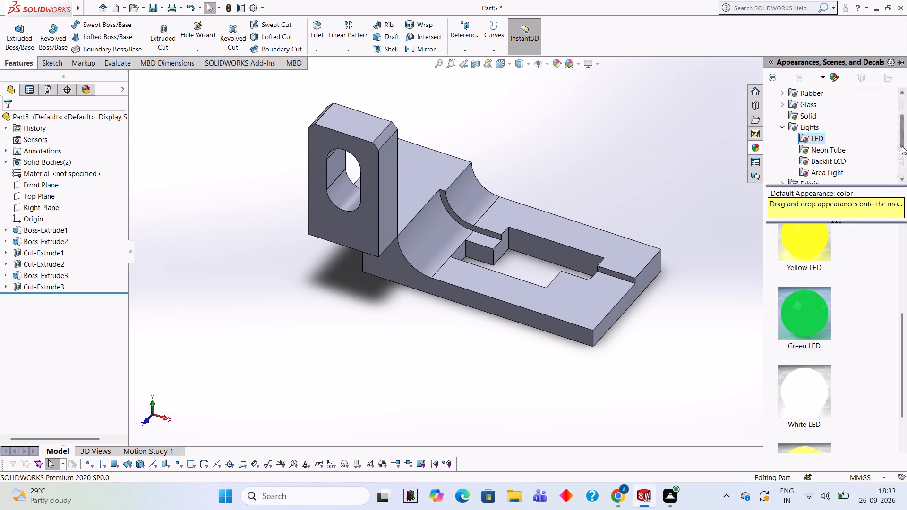
{"action": "left_click_drag", "start_coordinate": [818, 246], "coordinate": [589, 301]}
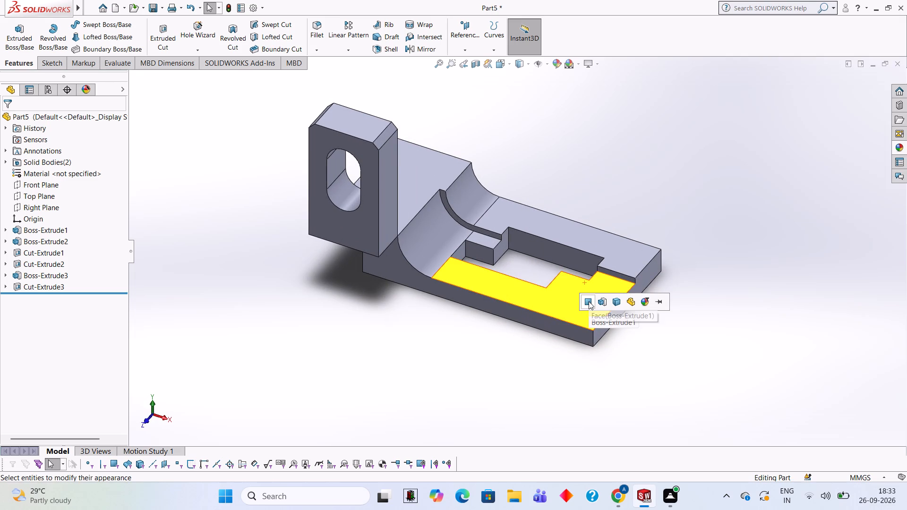
{"action": "left_click", "coordinate": [614, 305]}
Apply the Green LED appearance to the whole slotted upright body.
{"action": "left_click", "coordinate": [900, 148]}
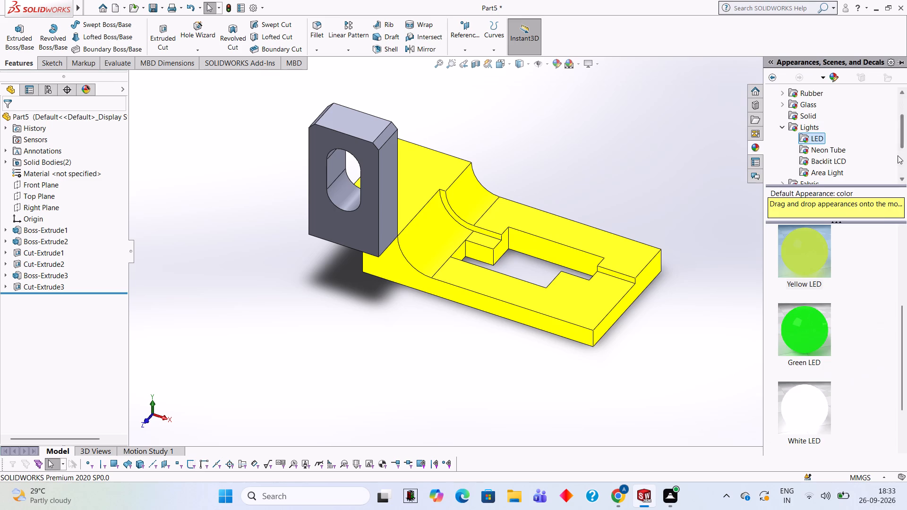
{"action": "left_click_drag", "start_coordinate": [822, 319], "coordinate": [391, 232]}
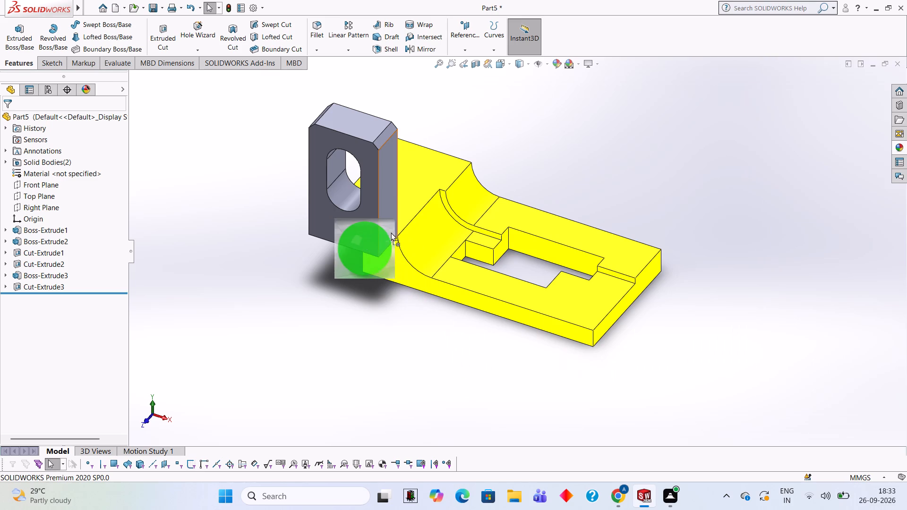
{"action": "left_click_drag", "start_coordinate": [391, 232], "coordinate": [362, 215]}
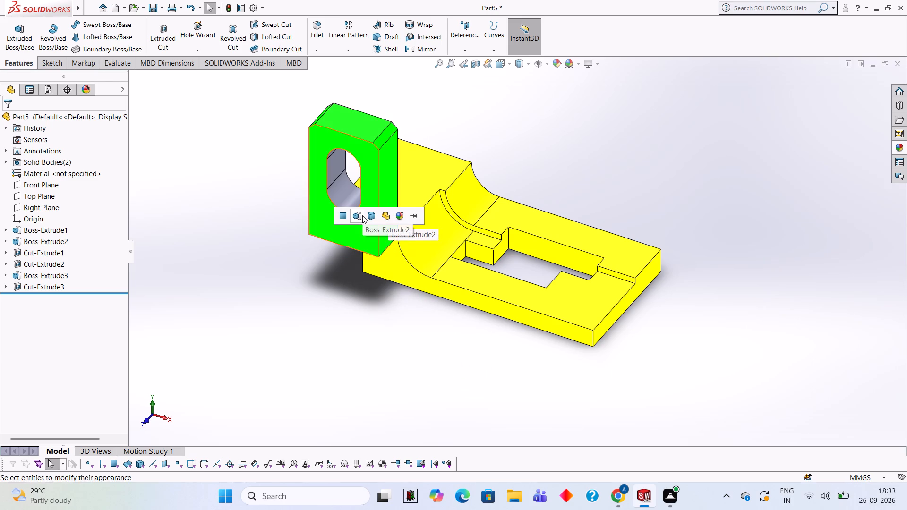
{"action": "left_click", "coordinate": [373, 220]}
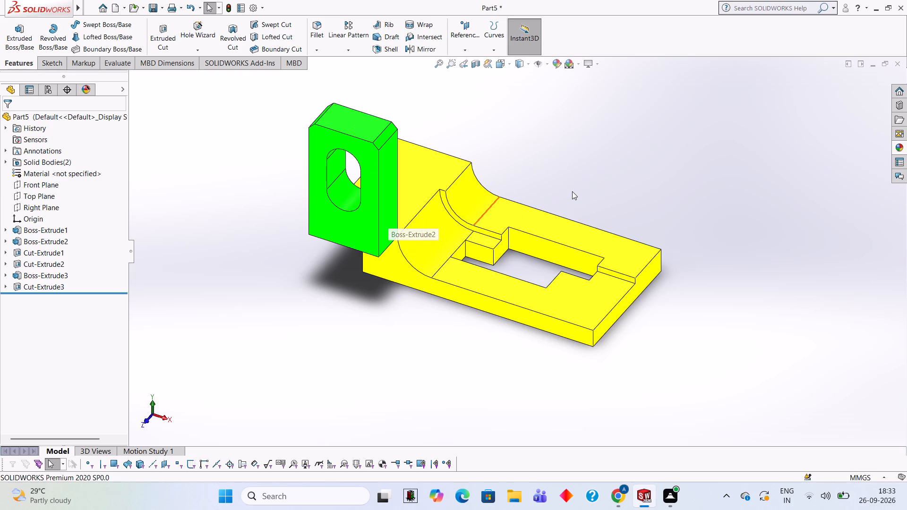
Apply the Red LED appearance to the inner walls of the stepped cutout in the base.
{"action": "scroll", "coordinate": [522, 213], "scroll_direction": "down", "scroll_amount": 2}
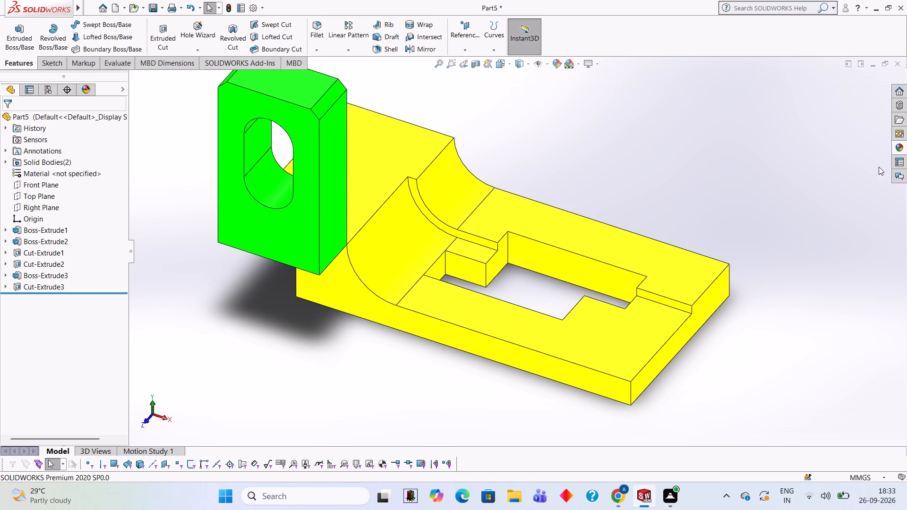
{"action": "left_click", "coordinate": [900, 147]}
{"action": "scroll", "coordinate": [819, 294], "scroll_direction": "up", "scroll_amount": 1}
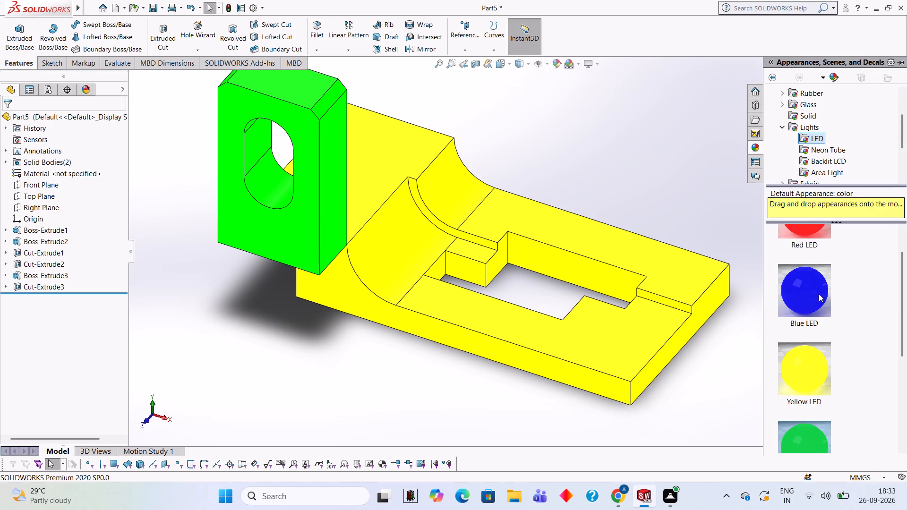
{"action": "scroll", "coordinate": [819, 276], "scroll_direction": "up", "scroll_amount": 1}
{"action": "left_click_drag", "start_coordinate": [810, 254], "coordinate": [567, 265]}
{"action": "left_click", "coordinate": [567, 265]}
Apply the Blue LED appearance to the inner walls of the slot in the upright.
{"action": "middle_click_drag", "start_coordinate": [696, 174], "coordinate": [633, 178]}
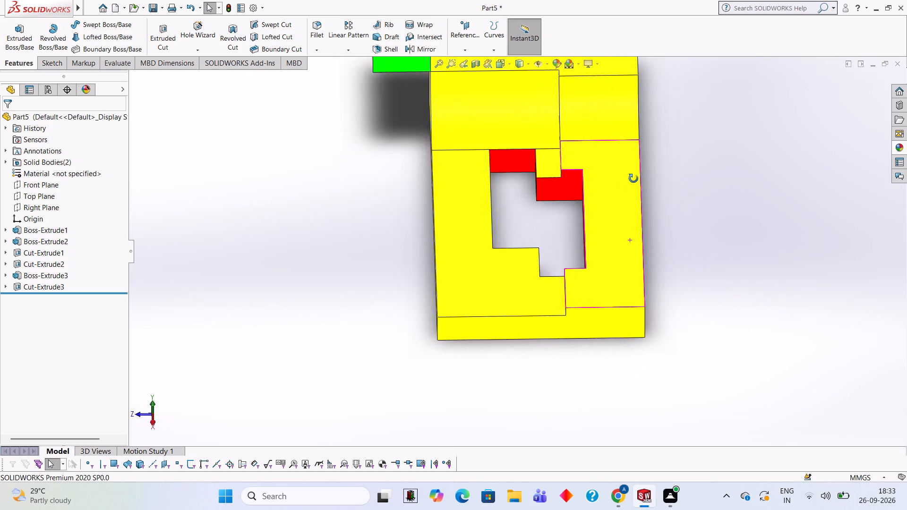
{"action": "middle_click_drag", "start_coordinate": [633, 178], "coordinate": [724, 194]}
{"action": "scroll", "coordinate": [739, 191], "scroll_direction": "up", "scroll_amount": 1}
{"action": "middle_click_drag", "start_coordinate": [736, 188], "coordinate": [716, 190]}
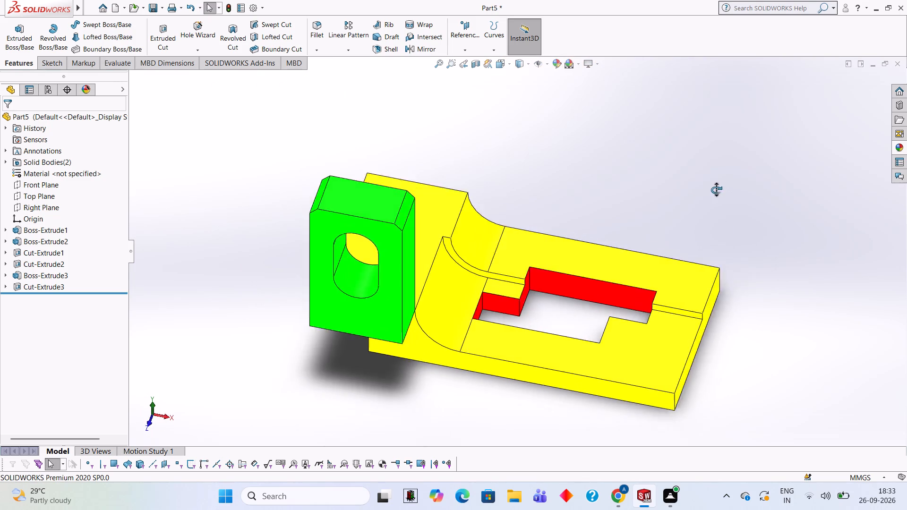
{"action": "middle_click_drag", "start_coordinate": [716, 190], "coordinate": [708, 190]}
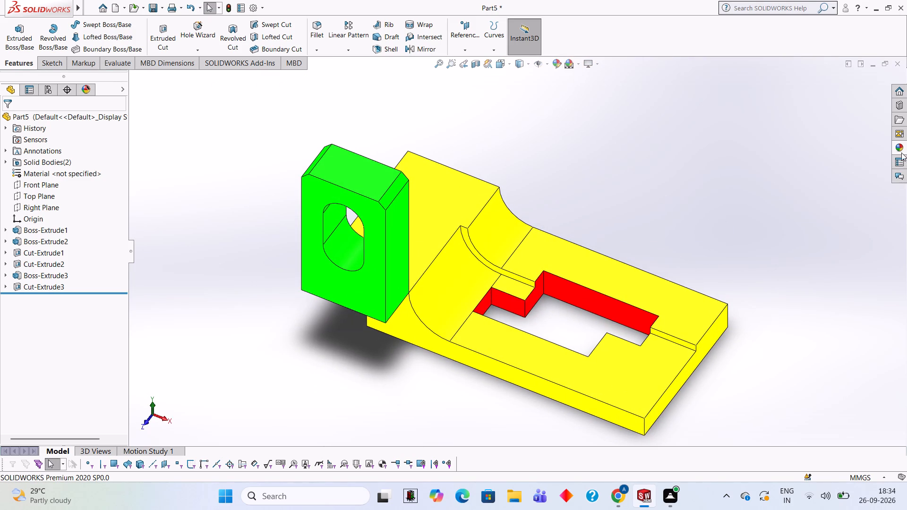
{"action": "left_click", "coordinate": [901, 153]}
{"action": "left_click_drag", "start_coordinate": [796, 337], "coordinate": [340, 252]}
{"action": "left_click", "coordinate": [340, 252]}
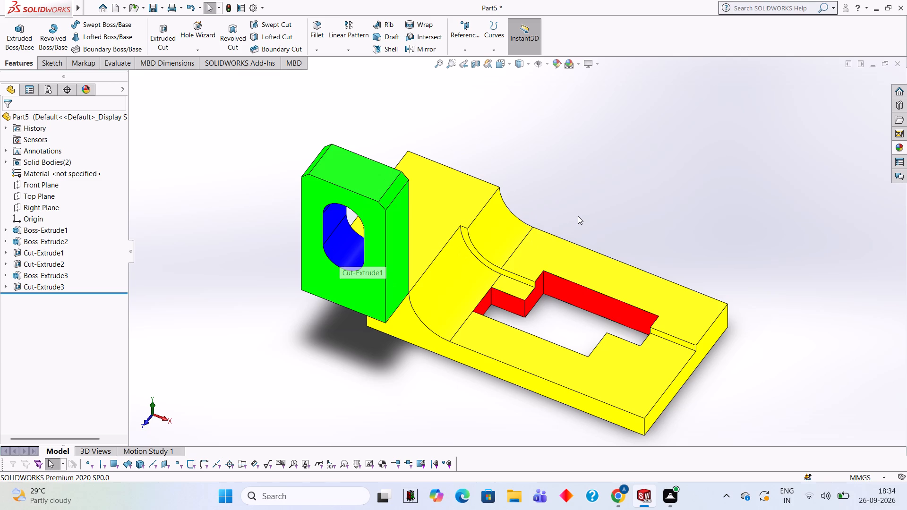
Examine the coloured part as a whole from different angles.
{"action": "scroll", "coordinate": [575, 245], "scroll_direction": "up", "scroll_amount": 1}
{"action": "middle_click_drag", "start_coordinate": [575, 245], "coordinate": [565, 186]}
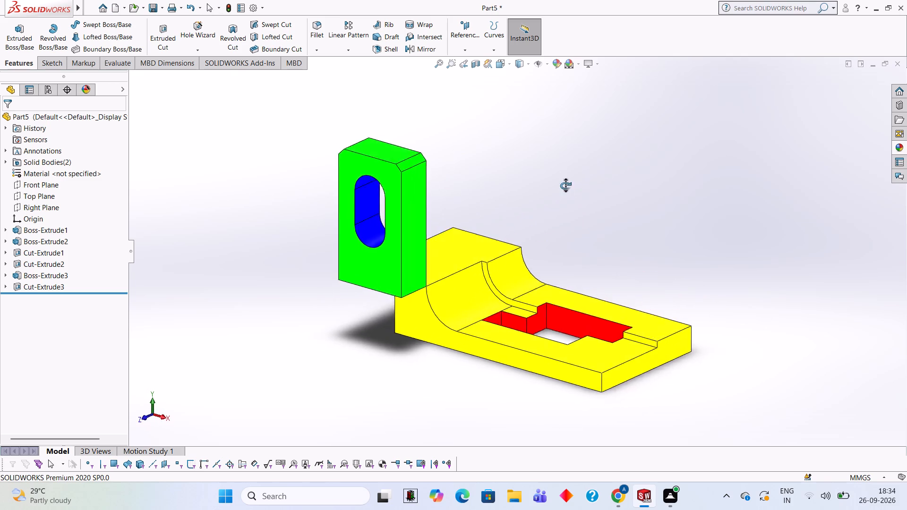
{"action": "middle_click_drag", "start_coordinate": [565, 186], "coordinate": [581, 192]}
{"action": "scroll", "coordinate": [581, 192], "scroll_direction": "up", "scroll_amount": 1}
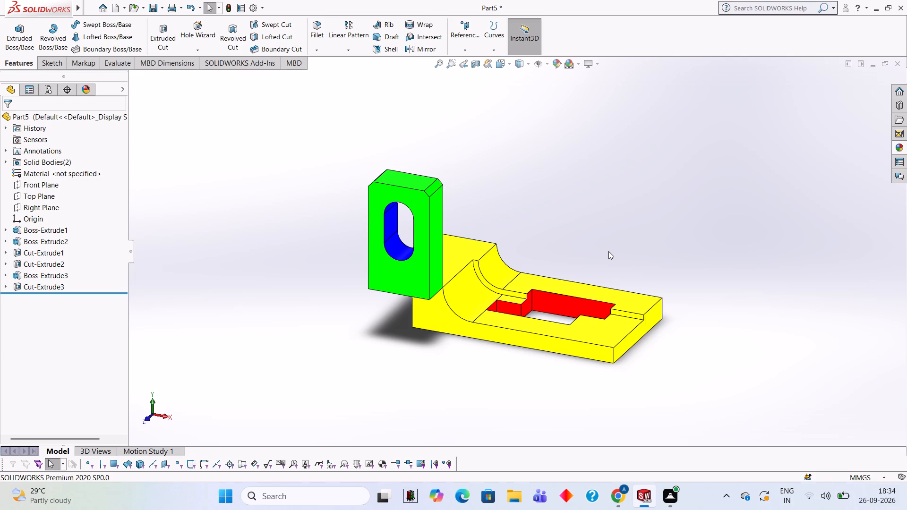
{"action": "scroll", "coordinate": [608, 258], "scroll_direction": "up", "scroll_amount": 1}
{"action": "middle_click_drag", "start_coordinate": [582, 246], "coordinate": [567, 241]}
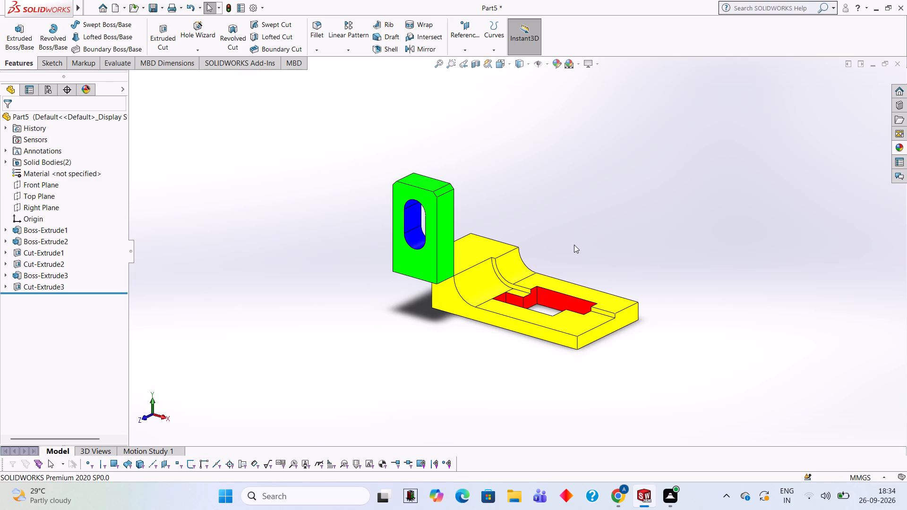
{"action": "scroll", "coordinate": [606, 276], "scroll_direction": "down", "scroll_amount": 1}
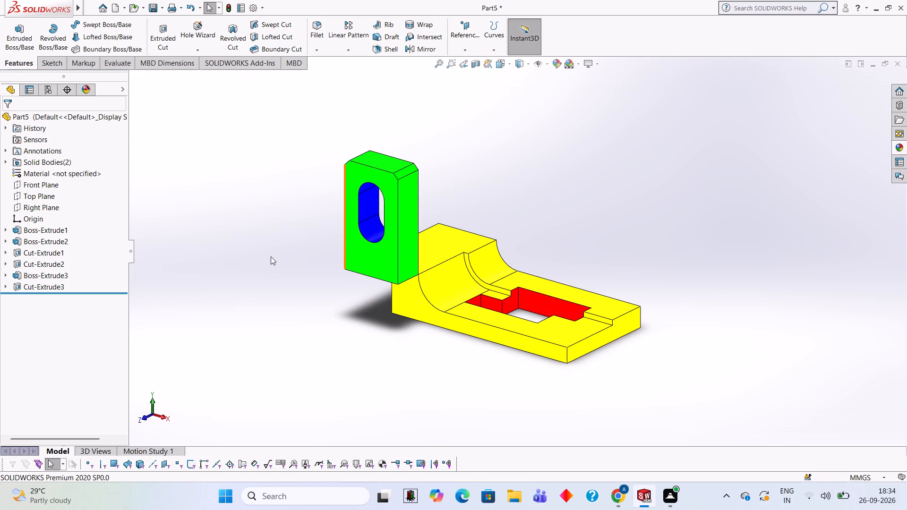
Examine the coloured part from several angles, including close up around the raised strip and stepped cutout.
{"action": "scroll", "coordinate": [291, 191], "scroll_direction": "down", "scroll_amount": 1}
{"action": "scroll", "coordinate": [682, 286], "scroll_direction": "down", "scroll_amount": 1}
{"action": "scroll", "coordinate": [679, 280], "scroll_direction": "up", "scroll_amount": 1}
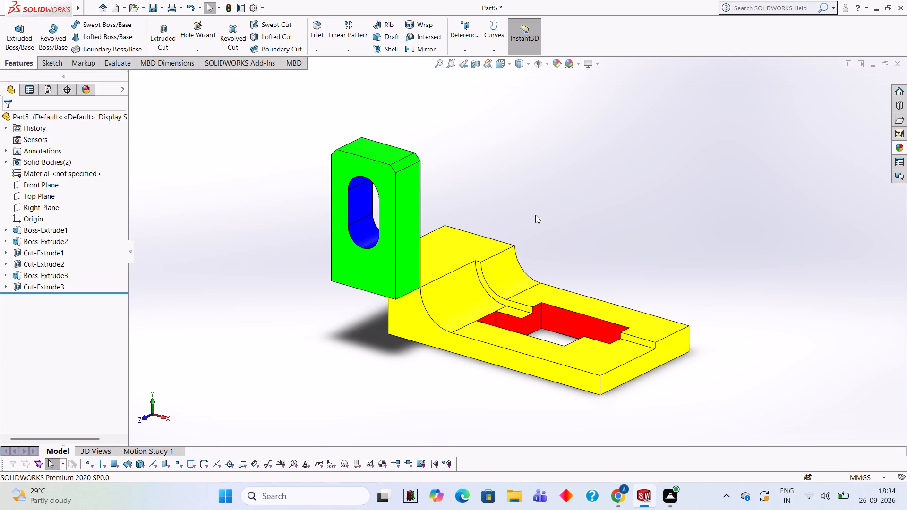
{"action": "middle_click_drag", "start_coordinate": [535, 215], "coordinate": [556, 225]}
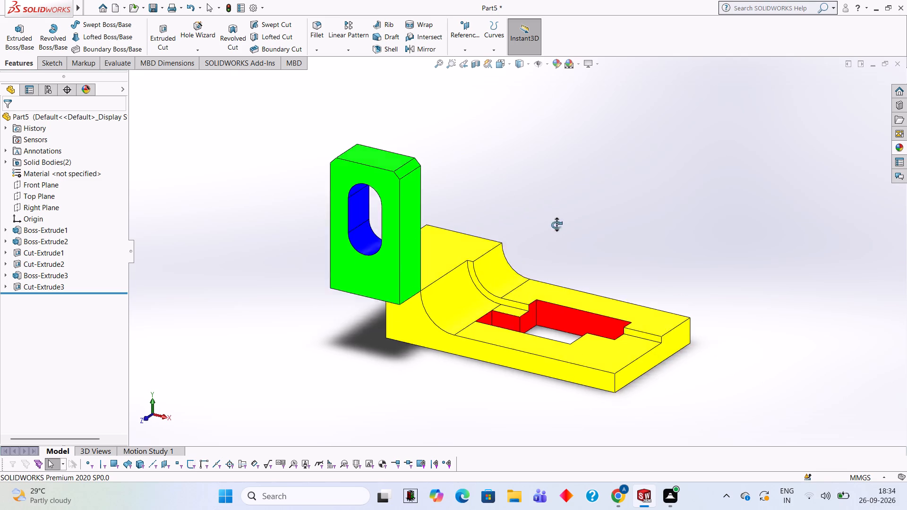
{"action": "middle_click_drag", "start_coordinate": [556, 225], "coordinate": [530, 210]}
{"action": "middle_click_drag", "start_coordinate": [529, 211], "coordinate": [545, 220]}
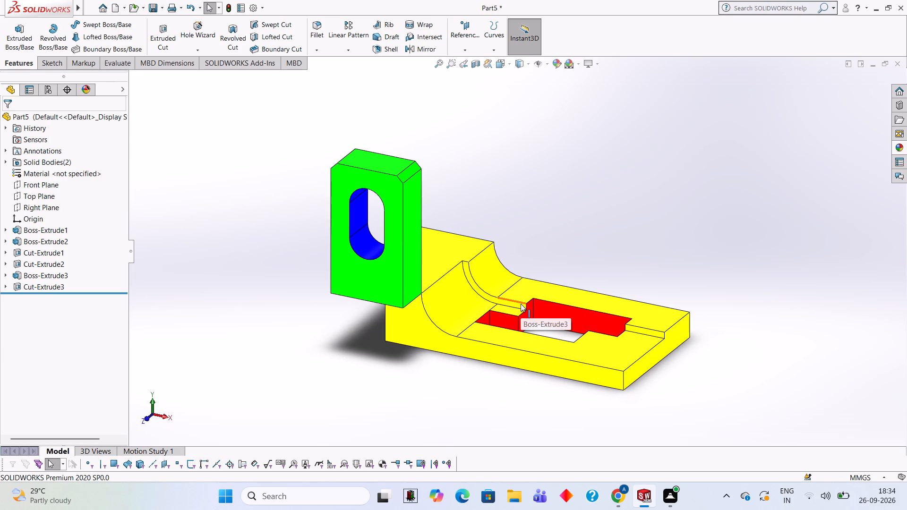
{"action": "scroll", "coordinate": [510, 297], "scroll_direction": "down", "scroll_amount": 5}
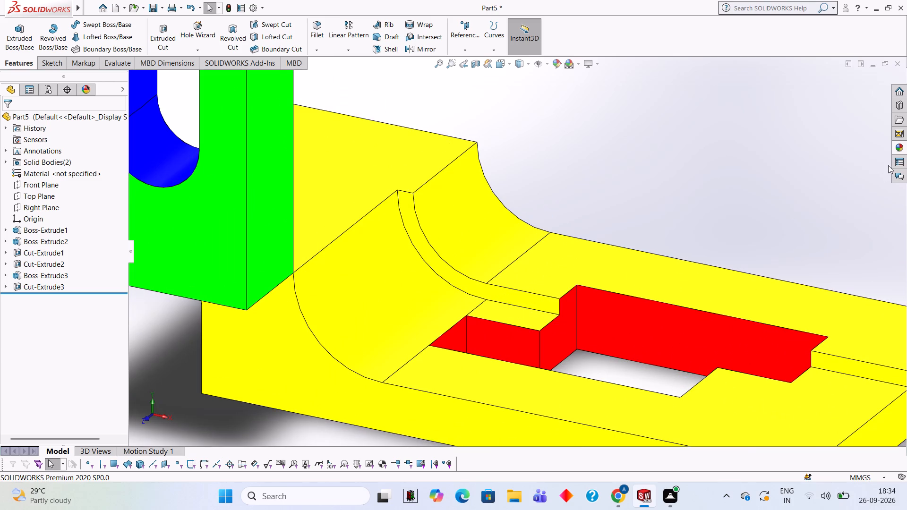
Apply the Amber LED appearance to only the base's long side face on the slotted upright's side.
{"action": "left_click", "coordinate": [902, 147]}
{"action": "scroll", "coordinate": [674, 250], "scroll_direction": "up", "scroll_amount": 3}
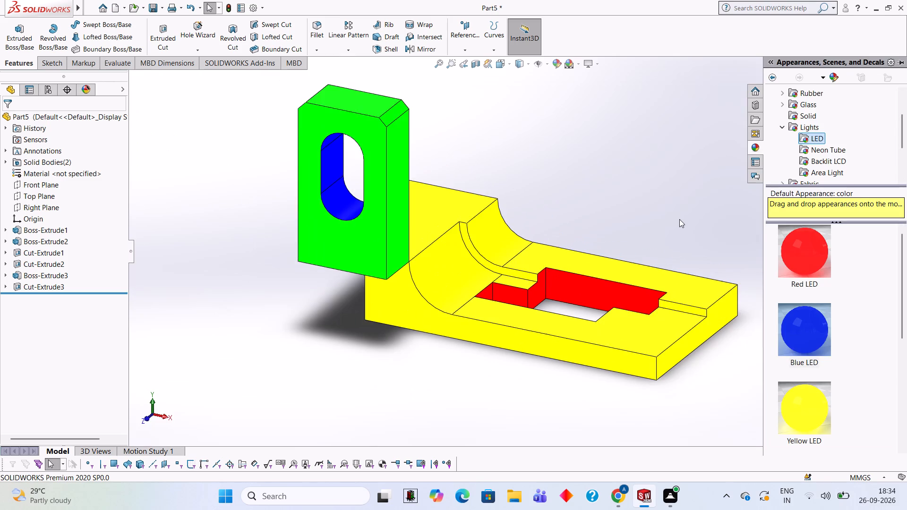
{"action": "scroll", "coordinate": [679, 219], "scroll_direction": "up", "scroll_amount": 2}
{"action": "left_click", "coordinate": [679, 210]}
{"action": "scroll", "coordinate": [555, 281], "scroll_direction": "down", "scroll_amount": 1}
{"action": "left_click", "coordinate": [897, 150]}
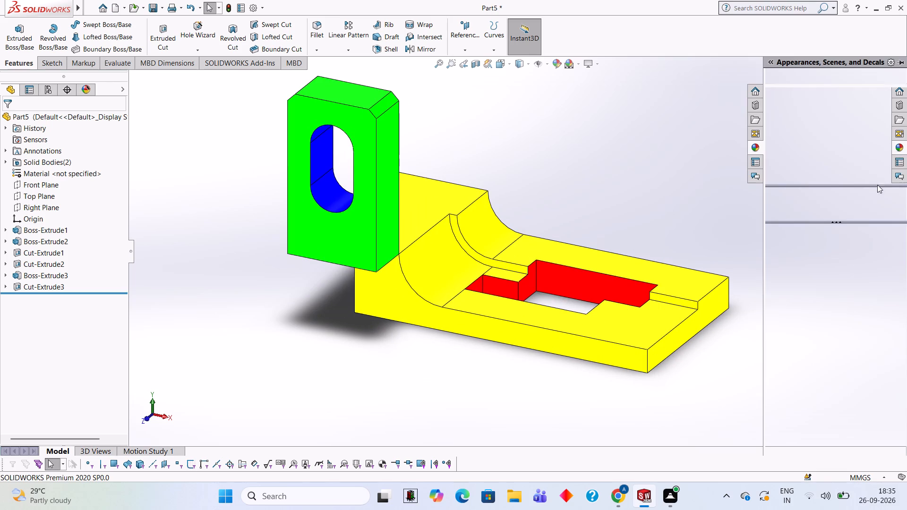
{"action": "scroll", "coordinate": [856, 300], "scroll_direction": "down", "scroll_amount": 3}
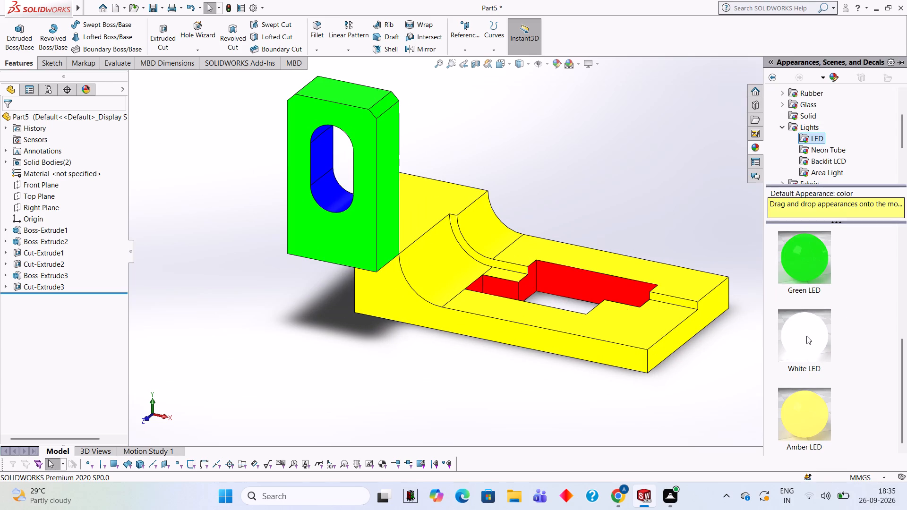
{"action": "left_click_drag", "start_coordinate": [798, 398], "coordinate": [612, 346]}
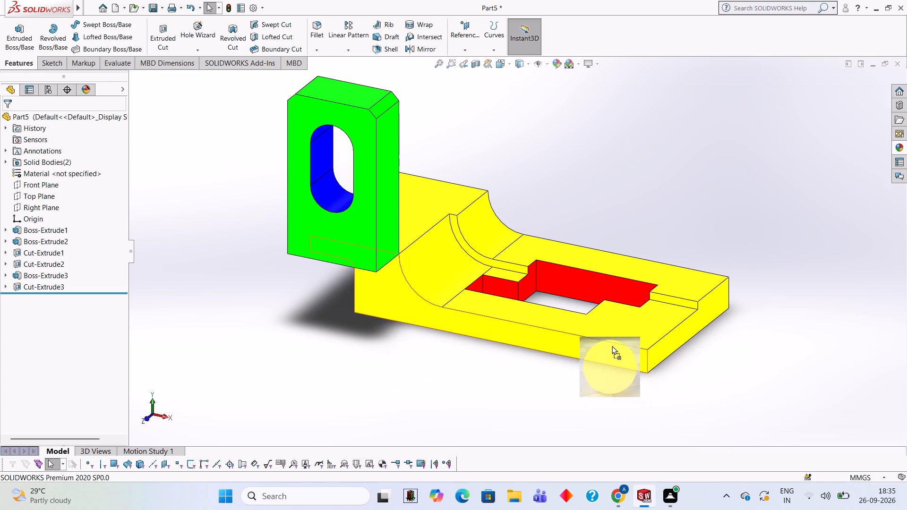
{"action": "left_click_drag", "start_coordinate": [612, 346], "coordinate": [610, 345]}
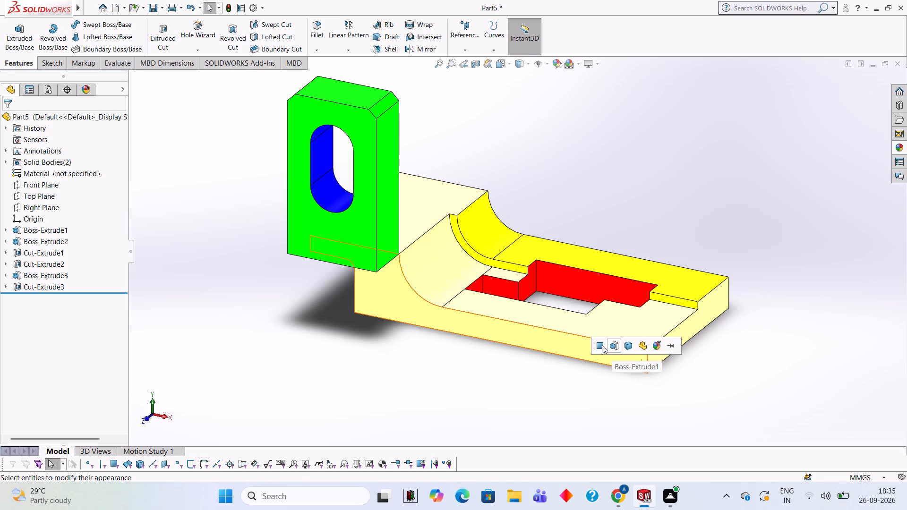
{"action": "left_click", "coordinate": [602, 345]}
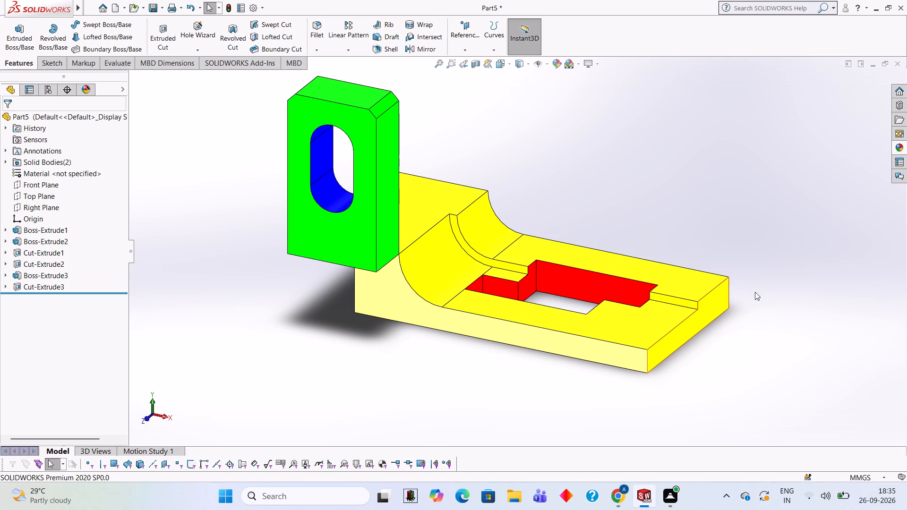
Apply the Amber LED appearance to only the end face of the base farthest from the upright.
{"action": "middle_click_drag", "start_coordinate": [755, 292], "coordinate": [709, 273]}
{"action": "scroll", "coordinate": [699, 299], "scroll_direction": "down", "scroll_amount": 3}
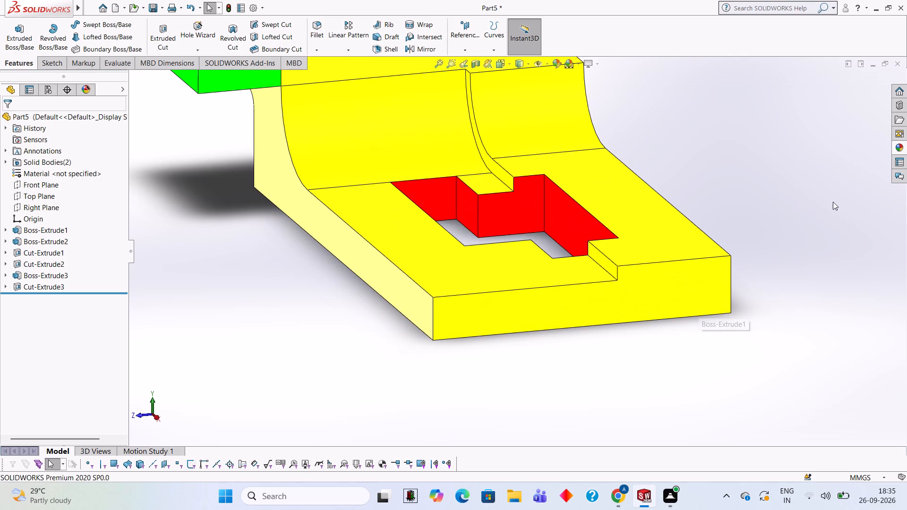
{"action": "left_click", "coordinate": [902, 149]}
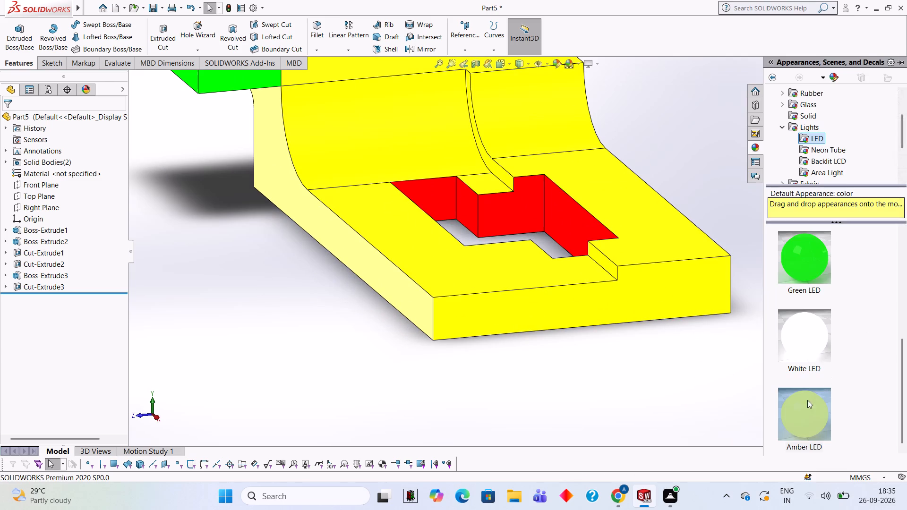
{"action": "left_click_drag", "start_coordinate": [789, 414], "coordinate": [643, 279]}
{"action": "left_click", "coordinate": [643, 279]}
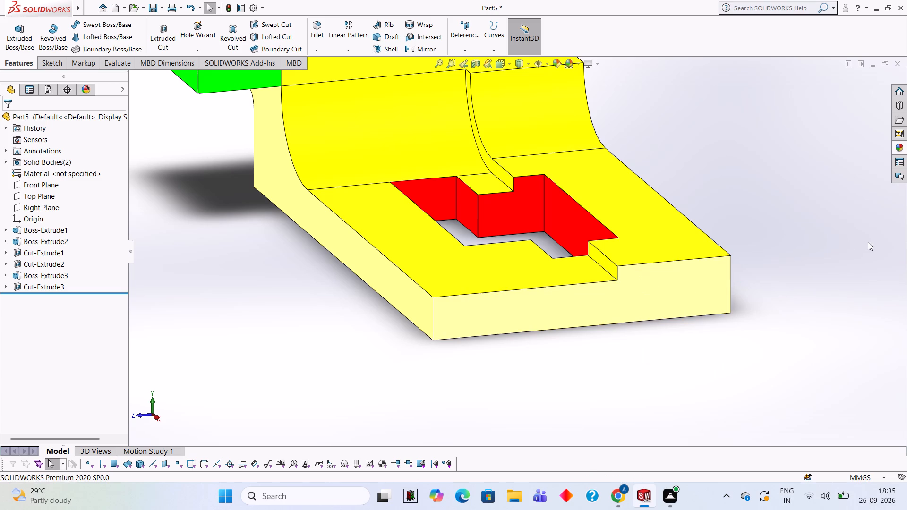
Apply the Amber LED appearance to only the base's opposite long side face, away from the upright.
{"action": "middle_click_drag", "start_coordinate": [834, 244], "coordinate": [750, 246]}
{"action": "scroll", "coordinate": [752, 250], "scroll_direction": "down", "scroll_amount": 2}
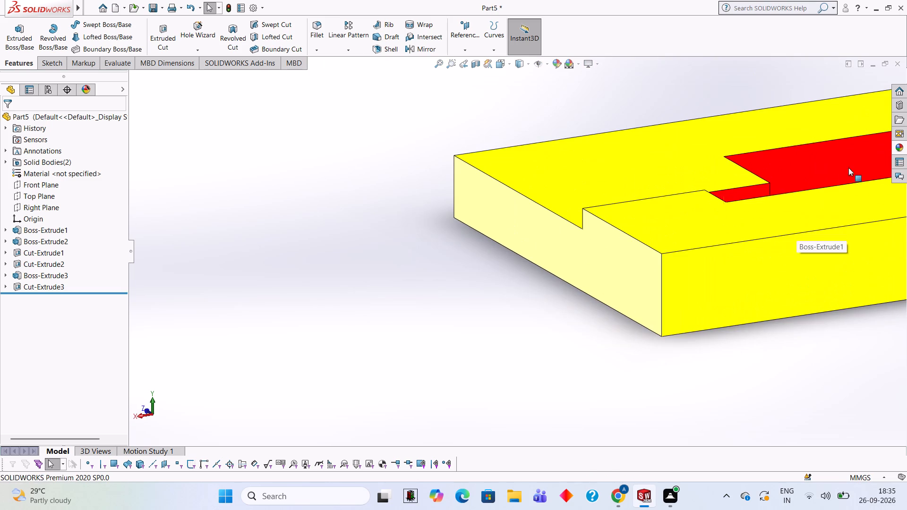
{"action": "left_click", "coordinate": [905, 143]}
{"action": "left_click_drag", "start_coordinate": [833, 397], "coordinate": [722, 272]}
{"action": "left_click", "coordinate": [722, 272]}
Examine the recoloured part as a whole from different angles and distances.
{"action": "scroll", "coordinate": [722, 272], "scroll_direction": "up", "scroll_amount": 3}
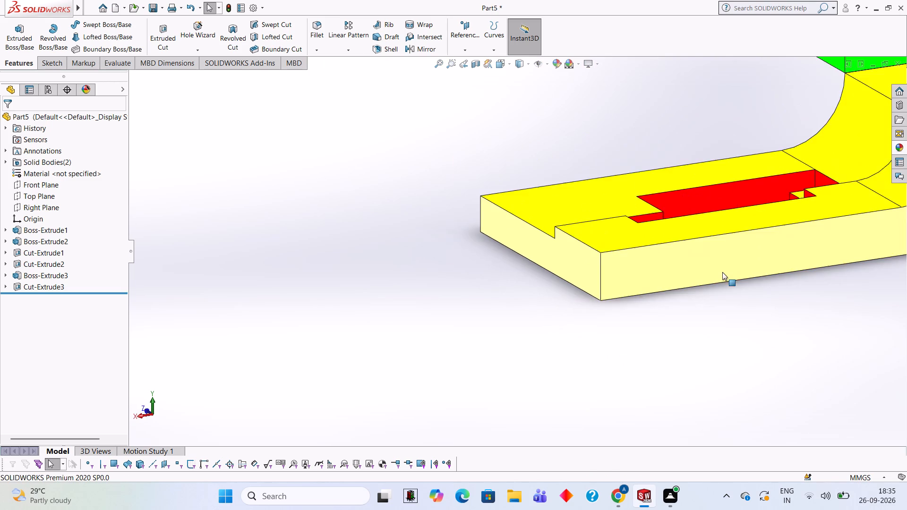
{"action": "scroll", "coordinate": [744, 262], "scroll_direction": "up", "scroll_amount": 4}
{"action": "scroll", "coordinate": [804, 236], "scroll_direction": "down", "scroll_amount": 2}
{"action": "scroll", "coordinate": [804, 220], "scroll_direction": "up", "scroll_amount": 2}
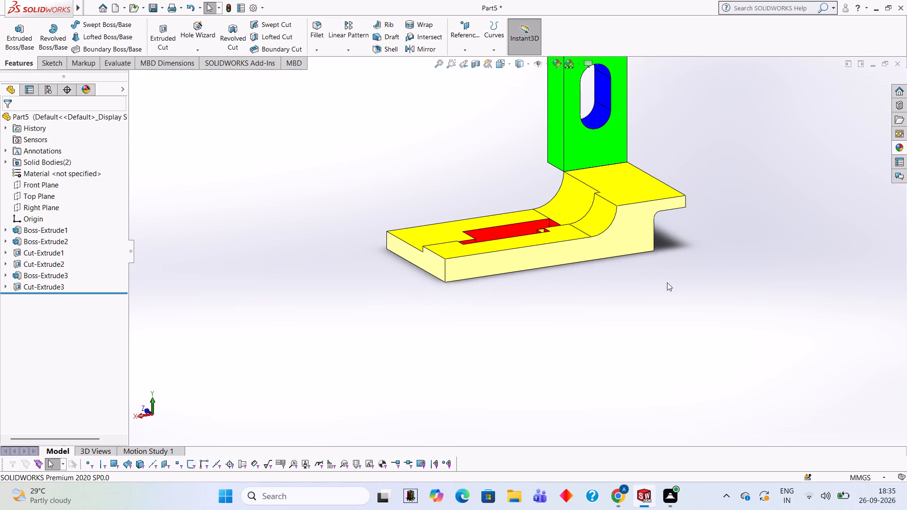
{"action": "middle_click_drag", "start_coordinate": [667, 282], "coordinate": [778, 320]}
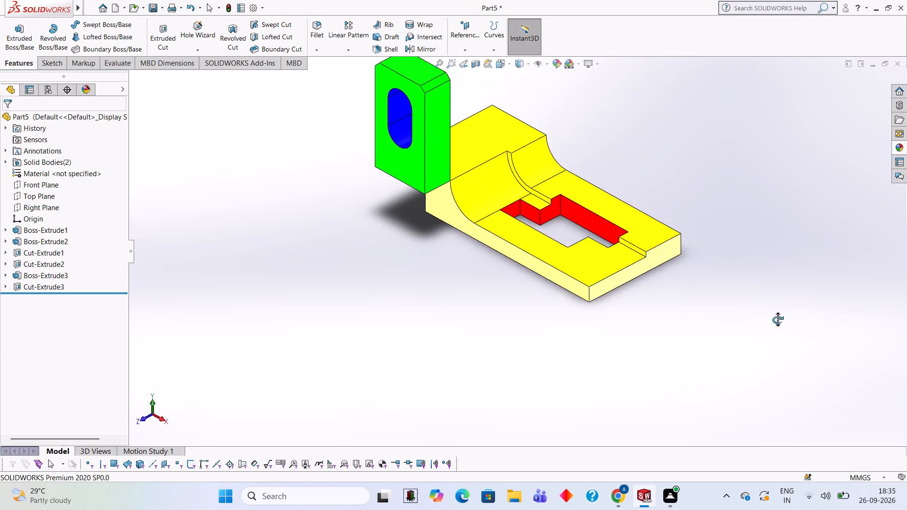
{"action": "middle_click_drag", "start_coordinate": [778, 320], "coordinate": [773, 302]}
{"action": "scroll", "coordinate": [752, 276], "scroll_direction": "up", "scroll_amount": 1}
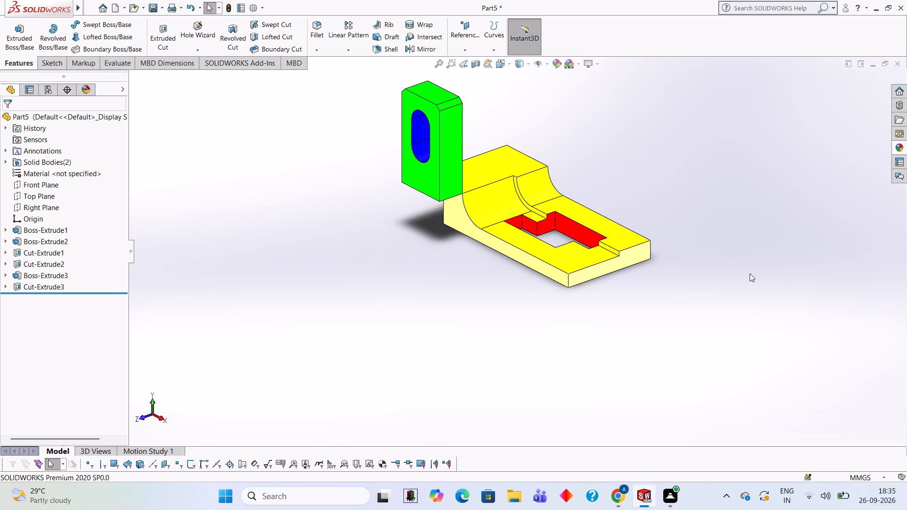
{"action": "middle_click_drag", "start_coordinate": [750, 273], "coordinate": [749, 252]}
{"action": "scroll", "coordinate": [744, 254], "scroll_direction": "up", "scroll_amount": 1}
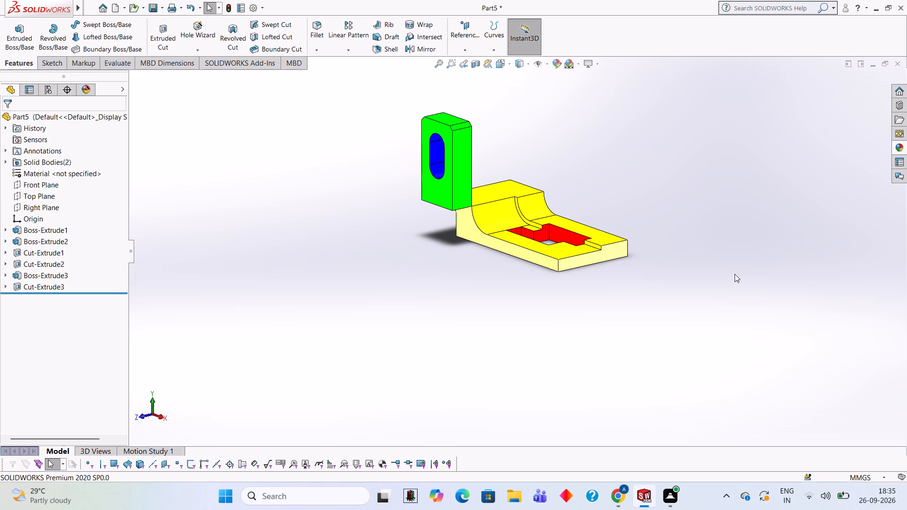
{"action": "middle_click_drag", "start_coordinate": [669, 271], "coordinate": [685, 278]}
{"action": "scroll", "coordinate": [685, 278], "scroll_direction": "up", "scroll_amount": 1}
{"action": "middle_click_drag", "start_coordinate": [680, 257], "coordinate": [690, 249]}
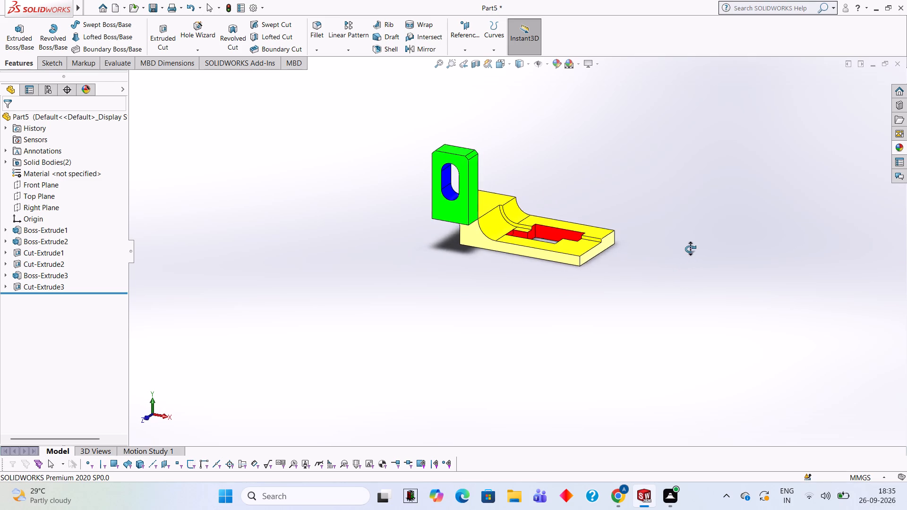
{"action": "middle_click_drag", "start_coordinate": [690, 249], "coordinate": [691, 241]}
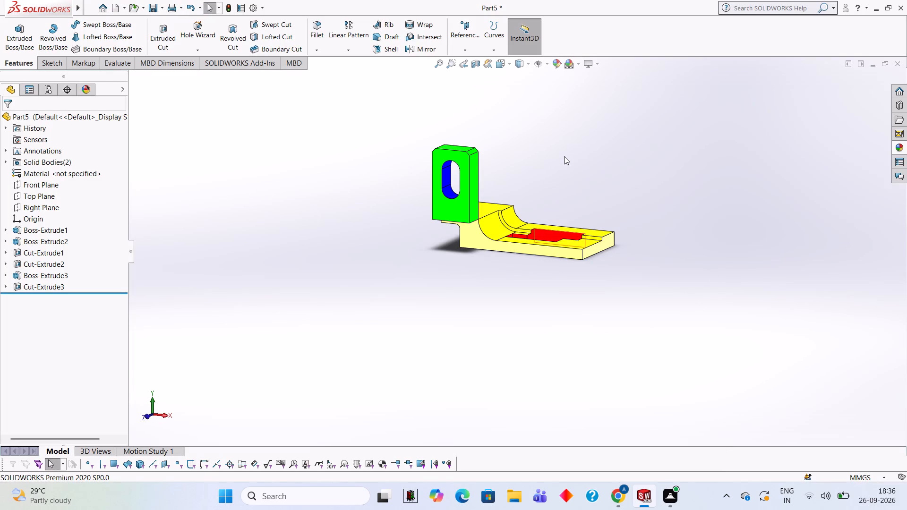
{"action": "scroll", "coordinate": [565, 160], "scroll_direction": "down", "scroll_amount": 2}
{"action": "scroll", "coordinate": [566, 173], "scroll_direction": "up", "scroll_amount": 1}
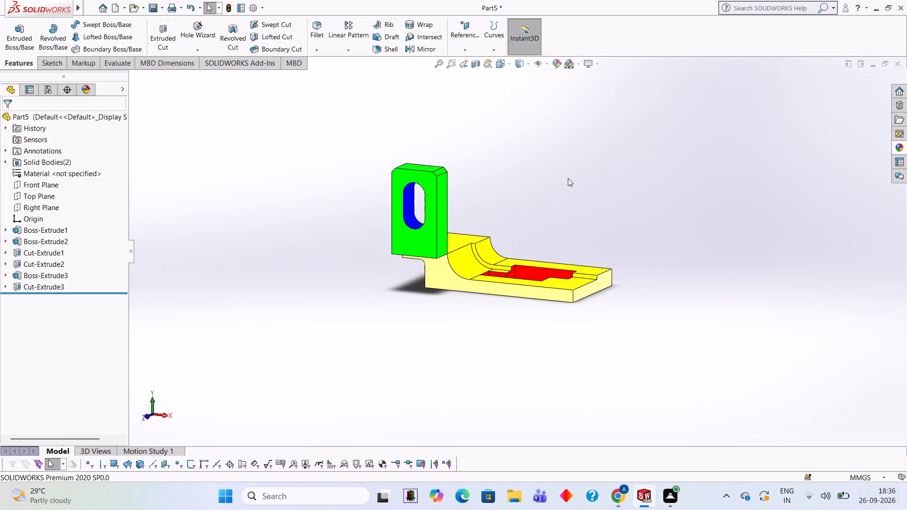
{"action": "scroll", "coordinate": [571, 183], "scroll_direction": "down", "scroll_amount": 1}
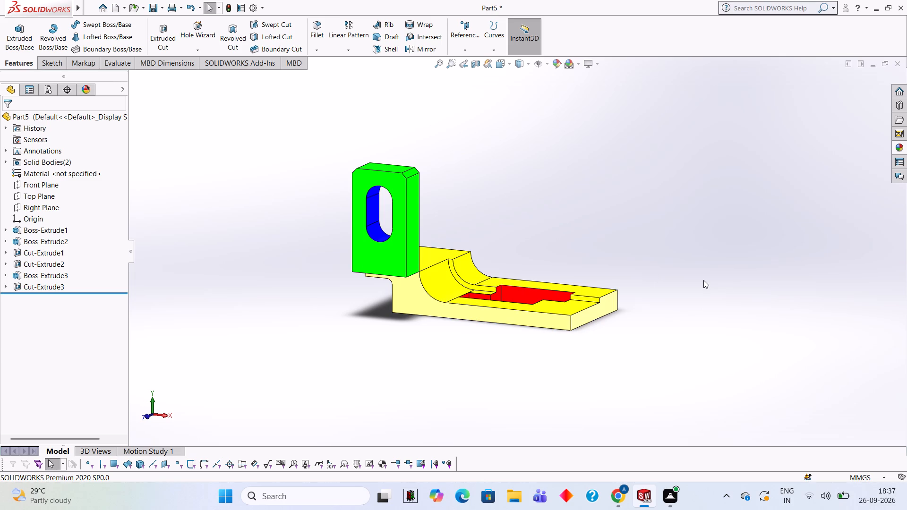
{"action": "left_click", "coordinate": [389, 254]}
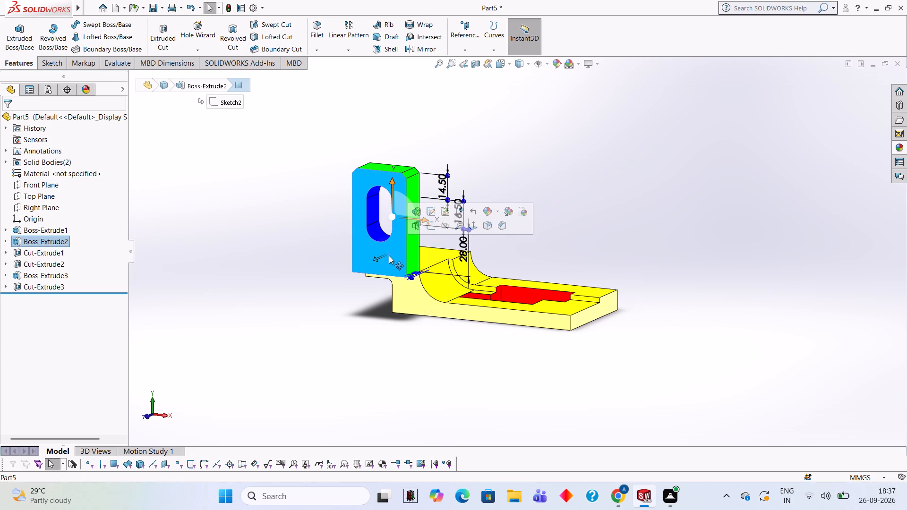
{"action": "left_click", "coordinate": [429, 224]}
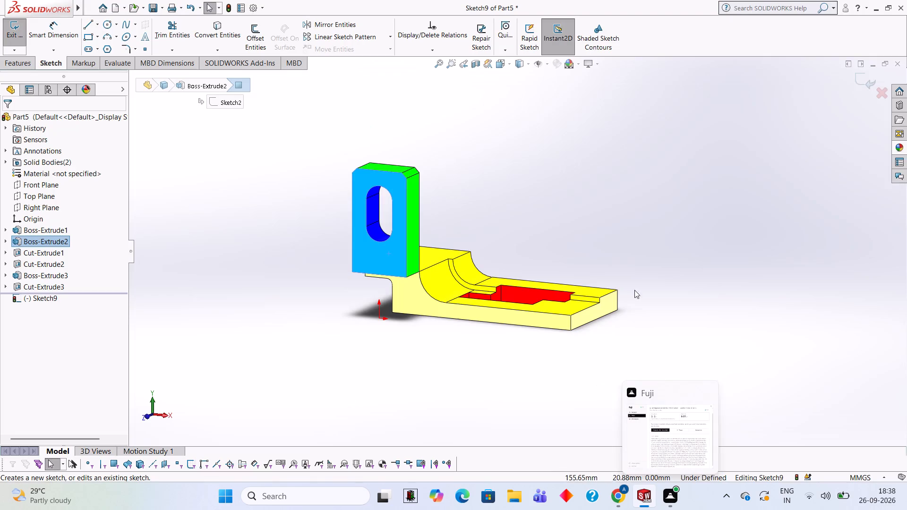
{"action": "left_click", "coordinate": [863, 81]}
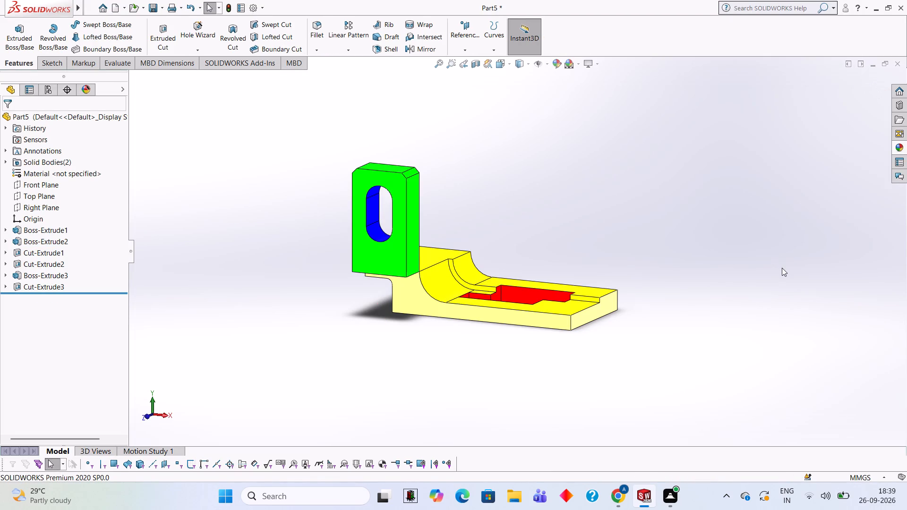
Save the part in the Documents folder under the file name 104104.
{"action": "key", "text": "ctrl+s"}
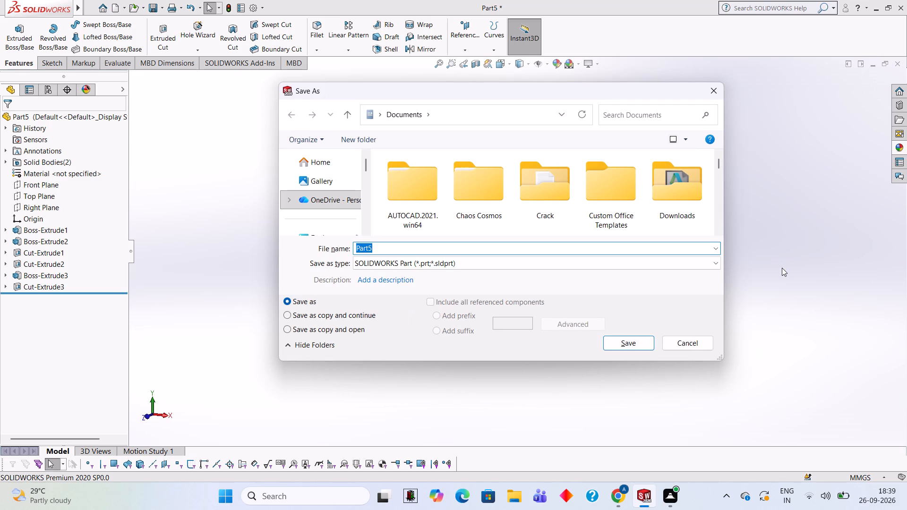
{"action": "type", "text": "104"}
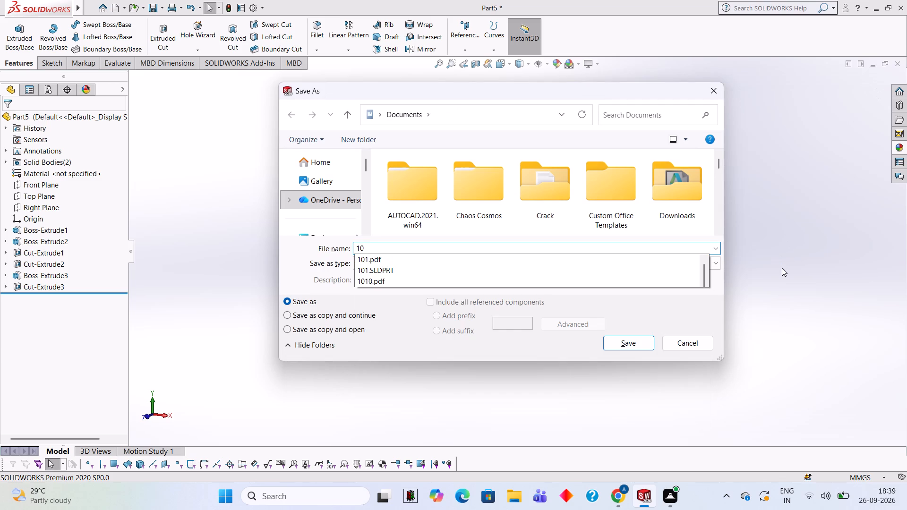
{"action": "type", "text": "104"}
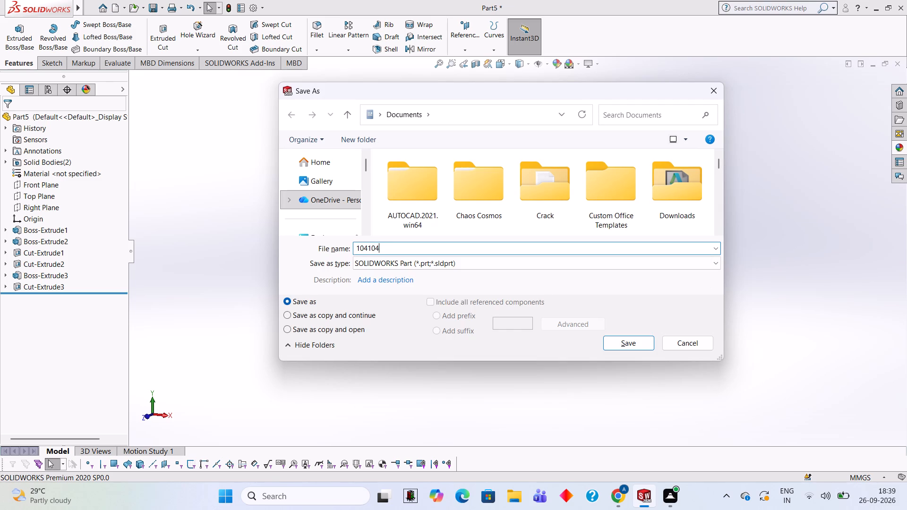
{"action": "key", "text": "Return"}
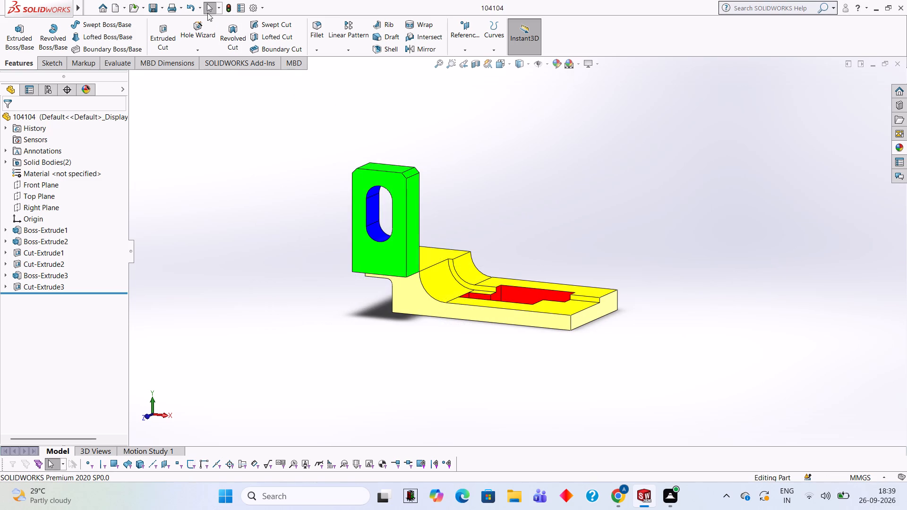
Save a copy of the part as an Adobe PDF named 104104 in the Documents folder.
{"action": "left_click", "coordinate": [163, 4]}
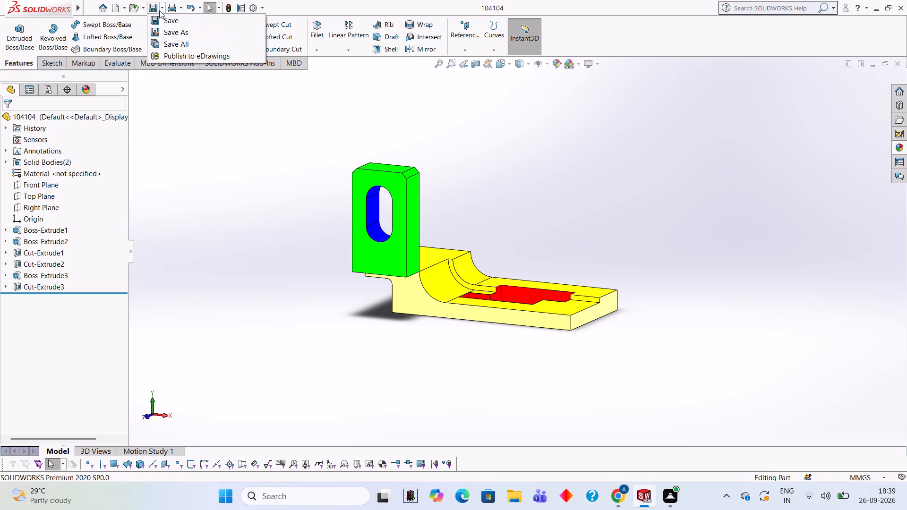
{"action": "left_click", "coordinate": [159, 10]}
{"action": "left_click", "coordinate": [162, 9]}
{"action": "left_click", "coordinate": [179, 30]}
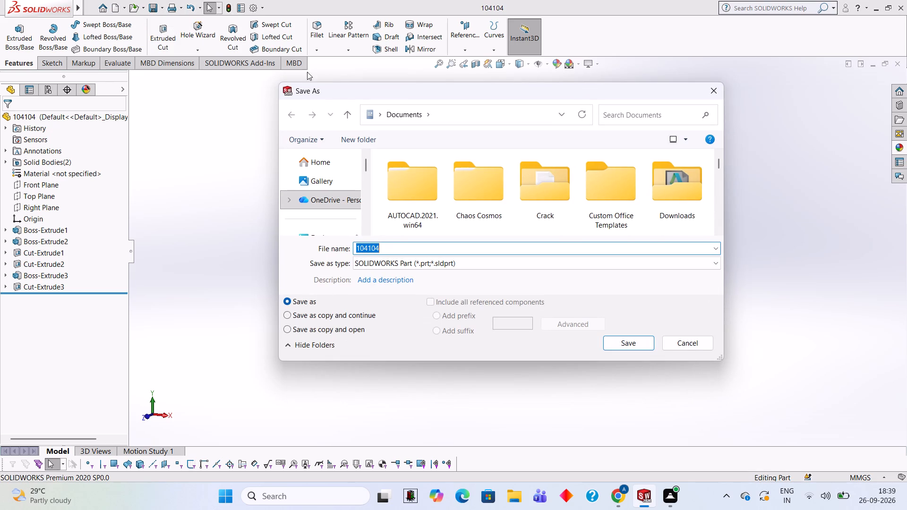
{"action": "left_click", "coordinate": [460, 266]}
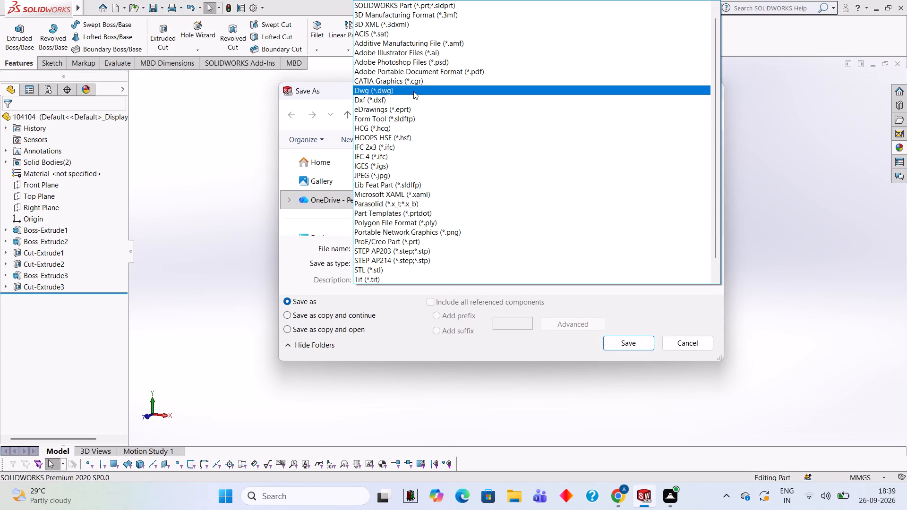
{"action": "left_click", "coordinate": [414, 74]}
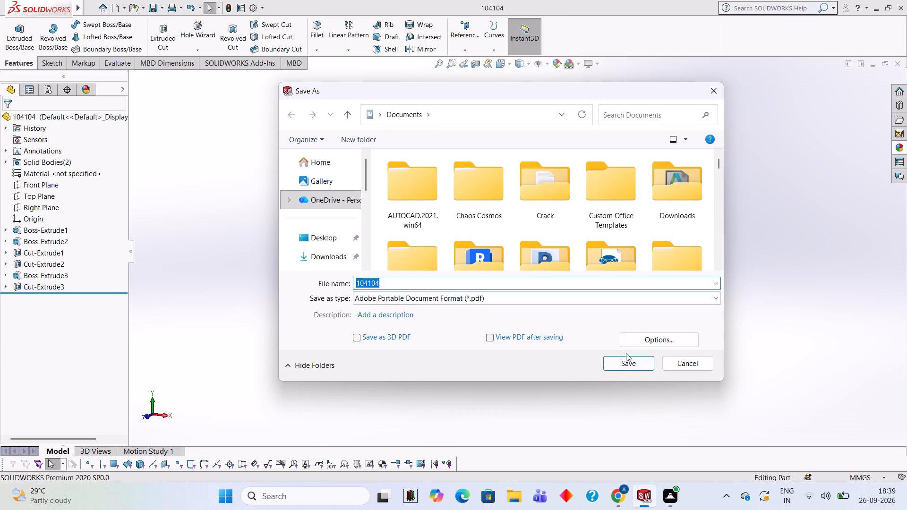
{"action": "left_click", "coordinate": [624, 361]}
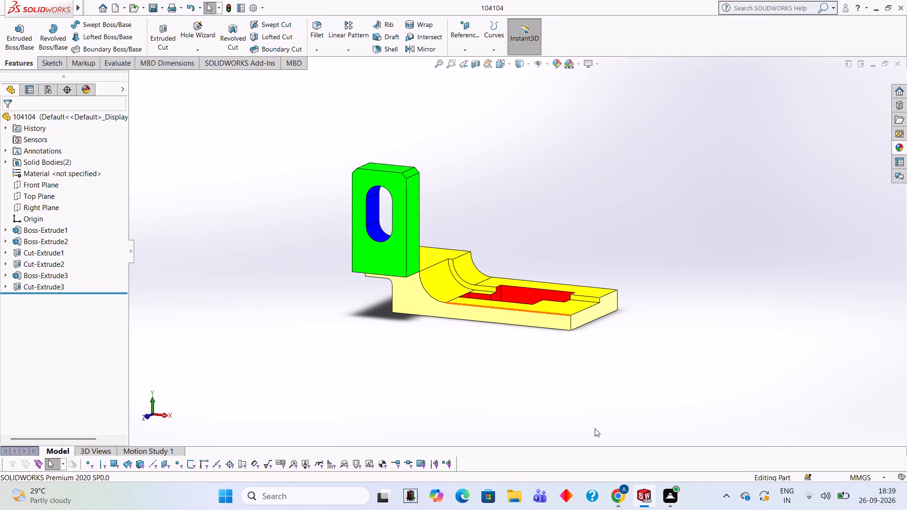